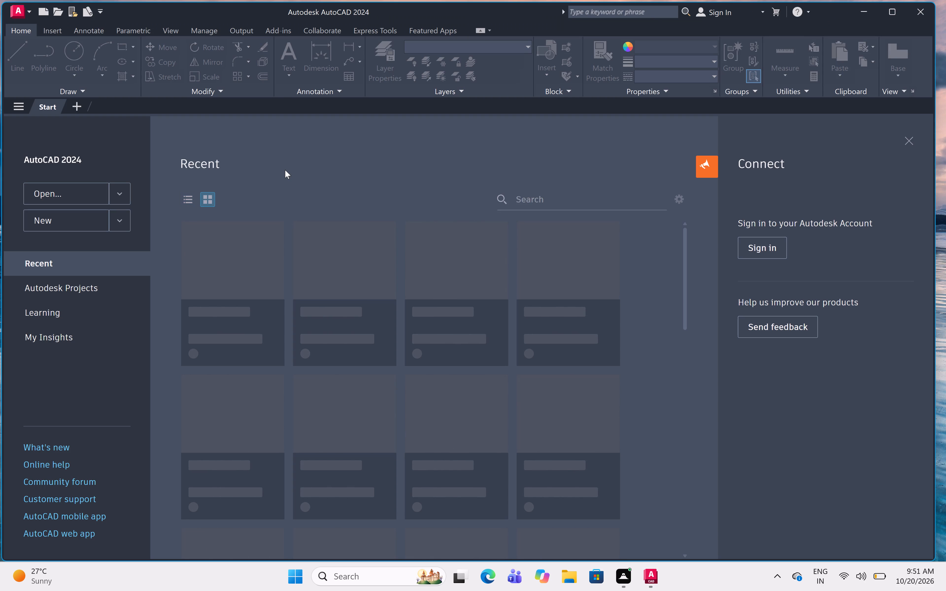
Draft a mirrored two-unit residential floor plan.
Create a new blank drawing.
left_click(83, 219)
left_click(83, 219)
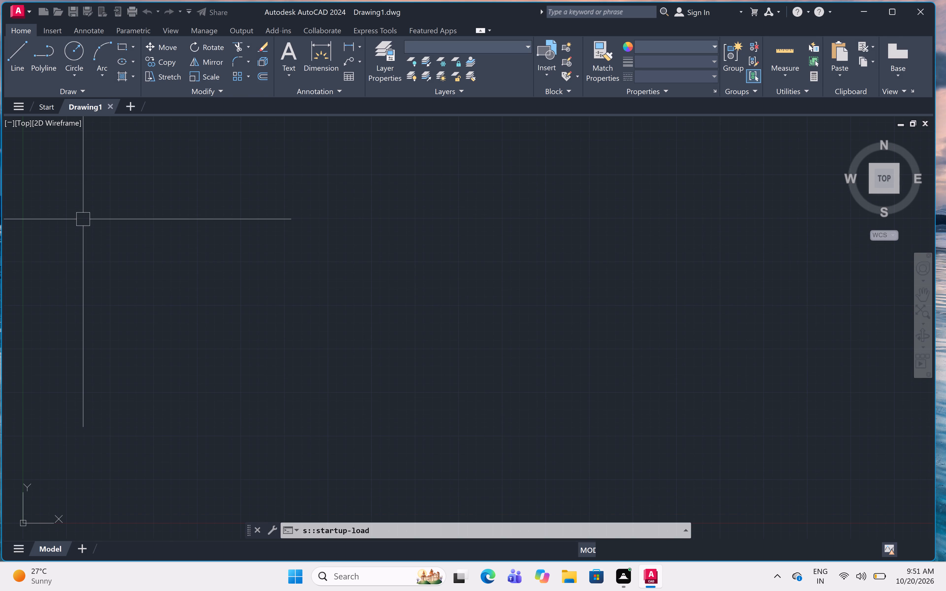
Configure the drawing units to Engineering length type with 0'-0.0" precision.
type("un")
key("space")
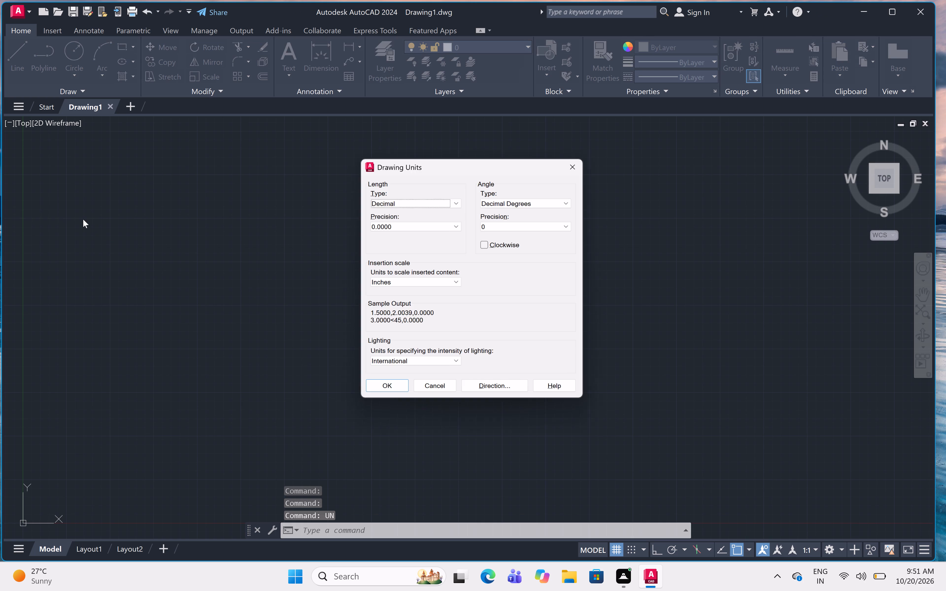
left_click(436, 201)
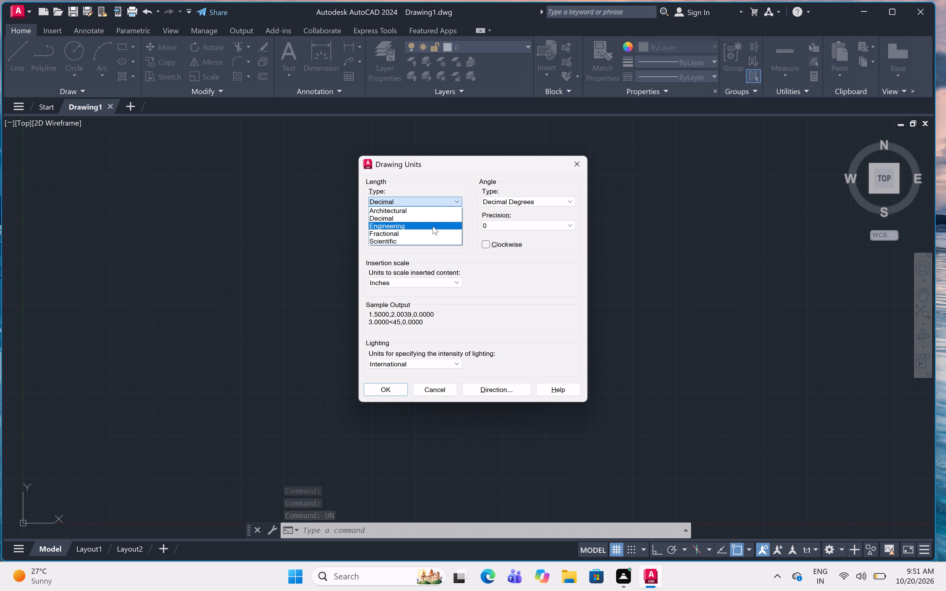
left_click(433, 226)
left_click(433, 225)
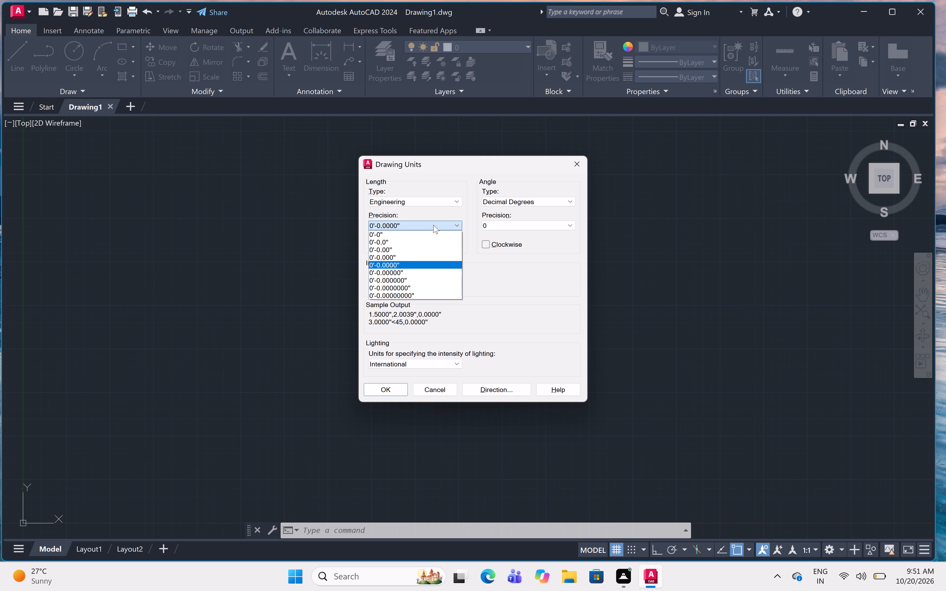
left_click(432, 243)
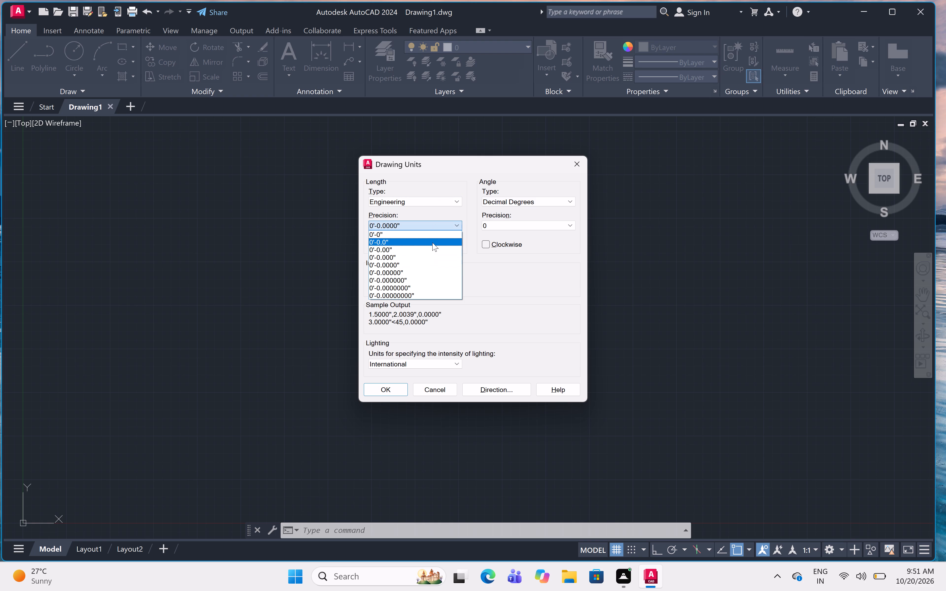
left_click(376, 388)
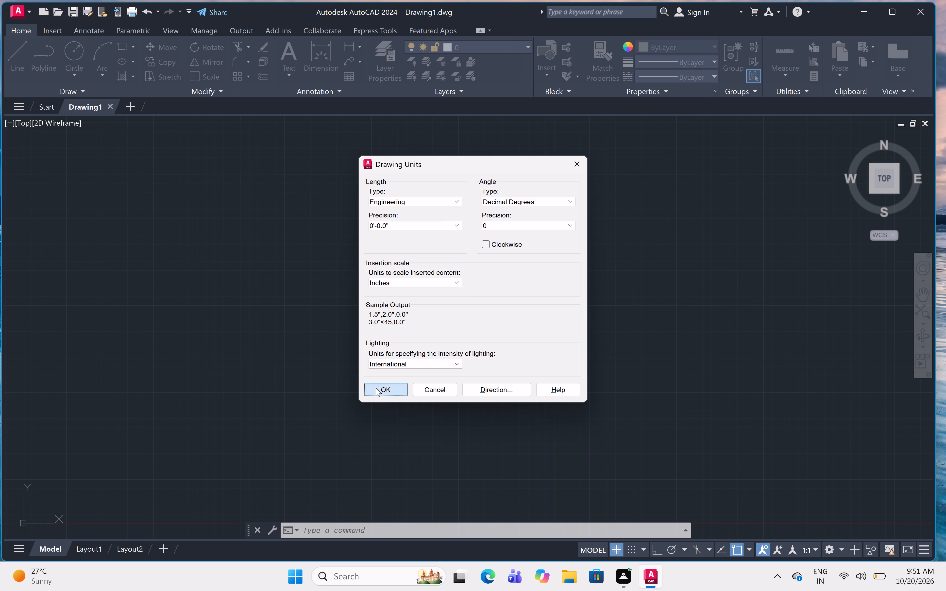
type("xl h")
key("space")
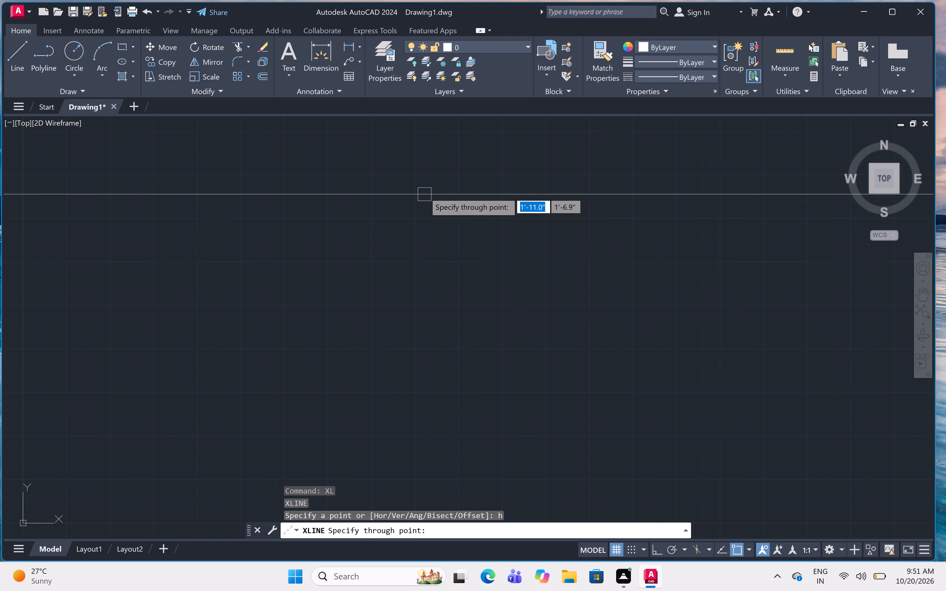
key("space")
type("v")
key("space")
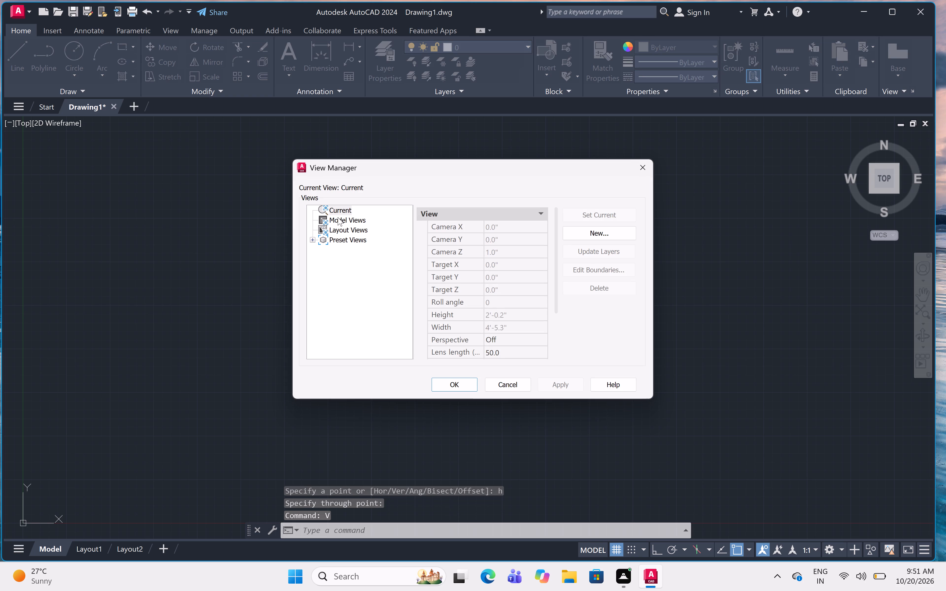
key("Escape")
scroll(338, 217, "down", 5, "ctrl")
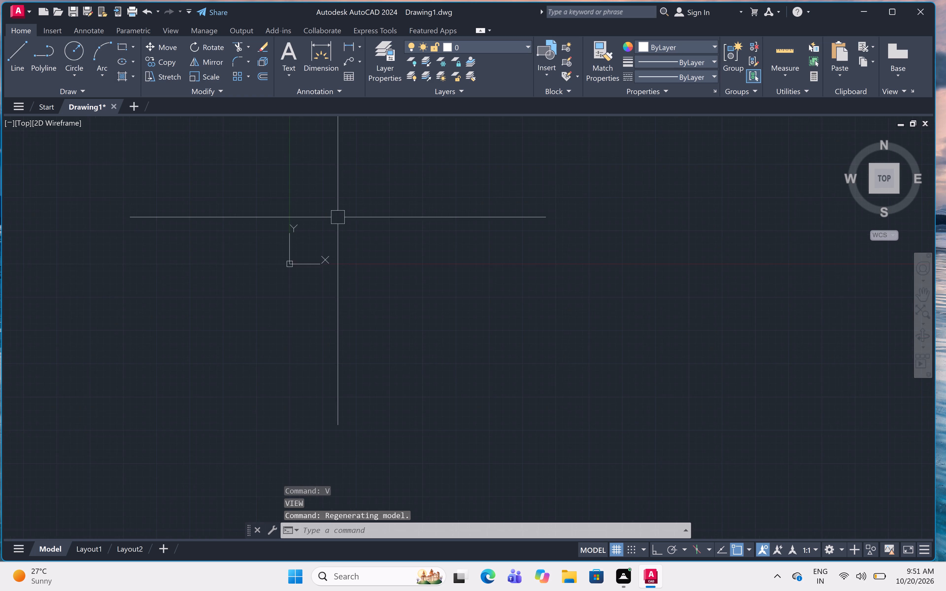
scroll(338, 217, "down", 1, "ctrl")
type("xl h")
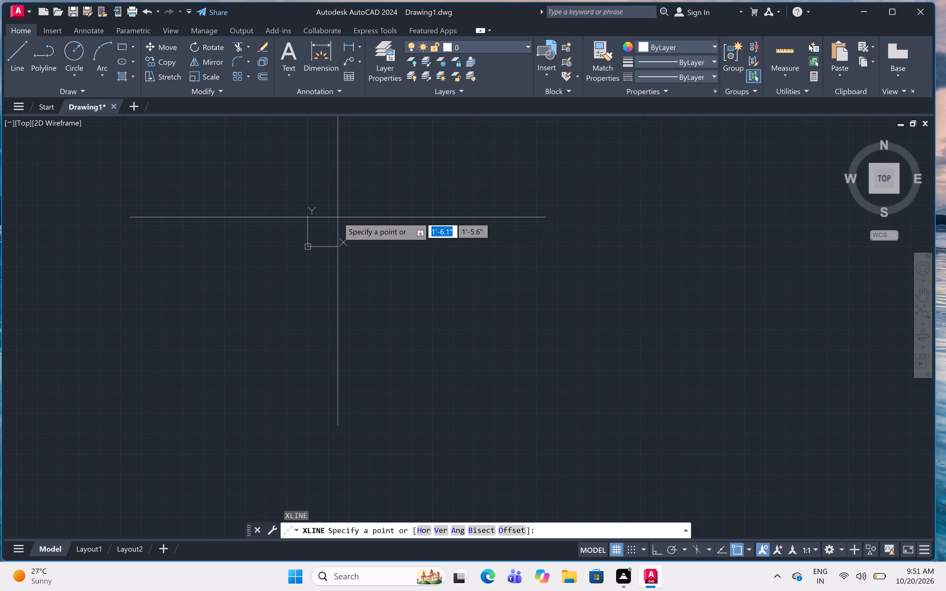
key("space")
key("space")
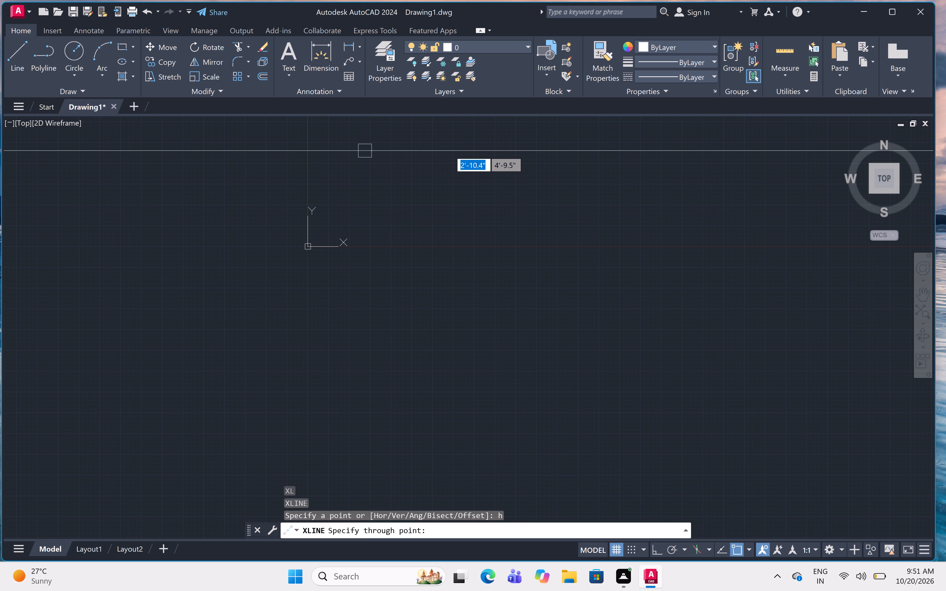
Draw a horizontal construction line about 5'-5" above the origin.
type("xl")
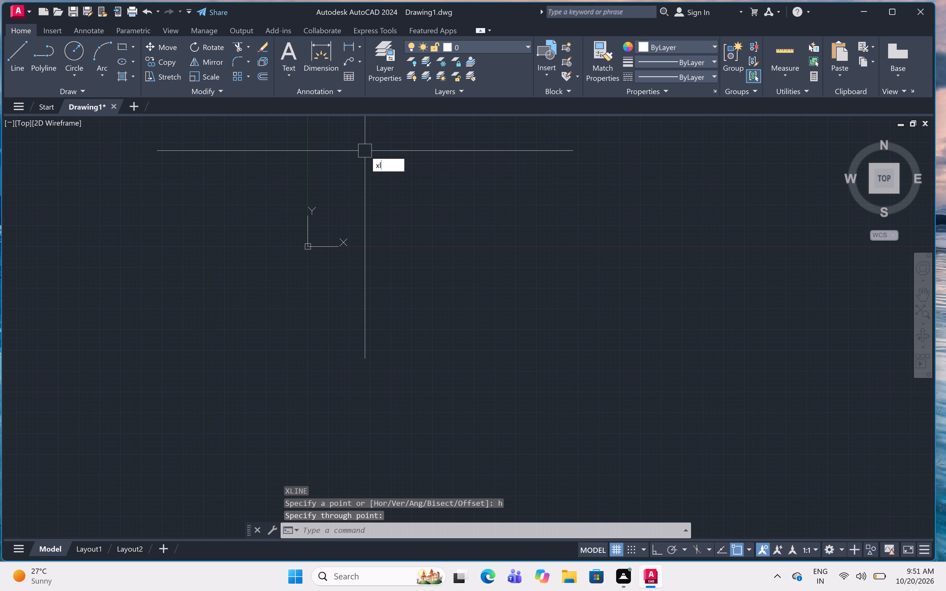
key("space")
type("h")
key("space")
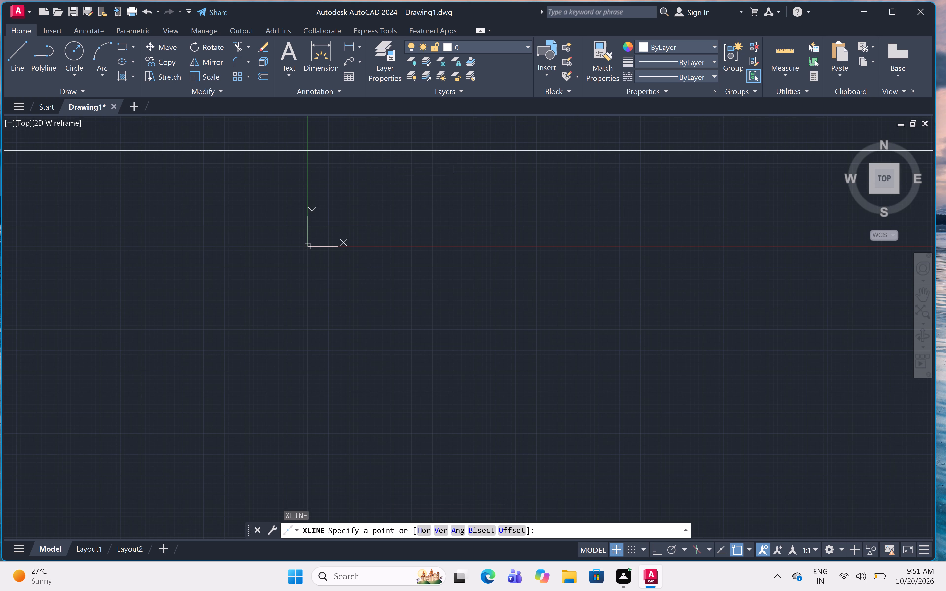
left_click(353, 138)
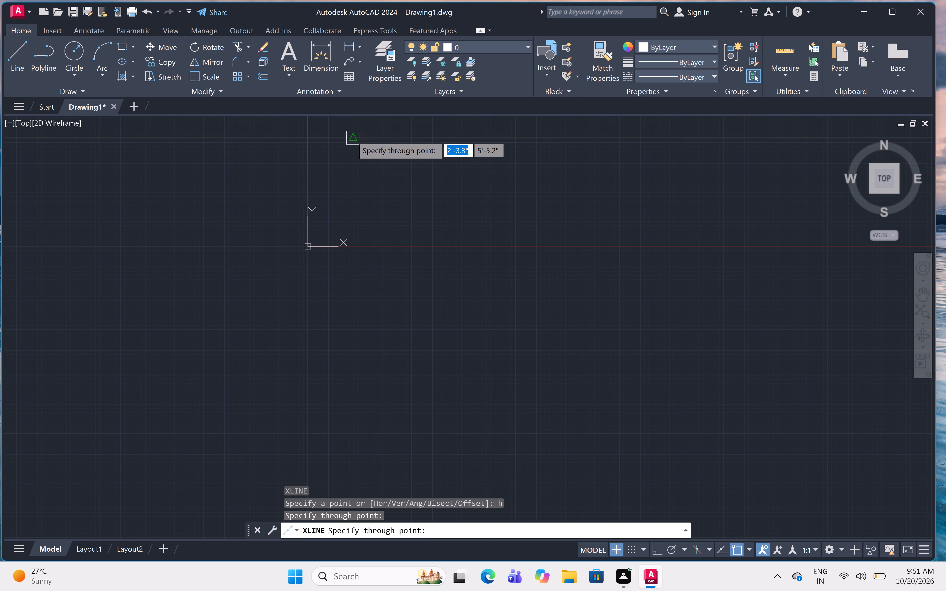
key("space")
Draw a vertical construction line a short distance to the right of the origin, crossing the horizontal one.
key("space")
type("v")
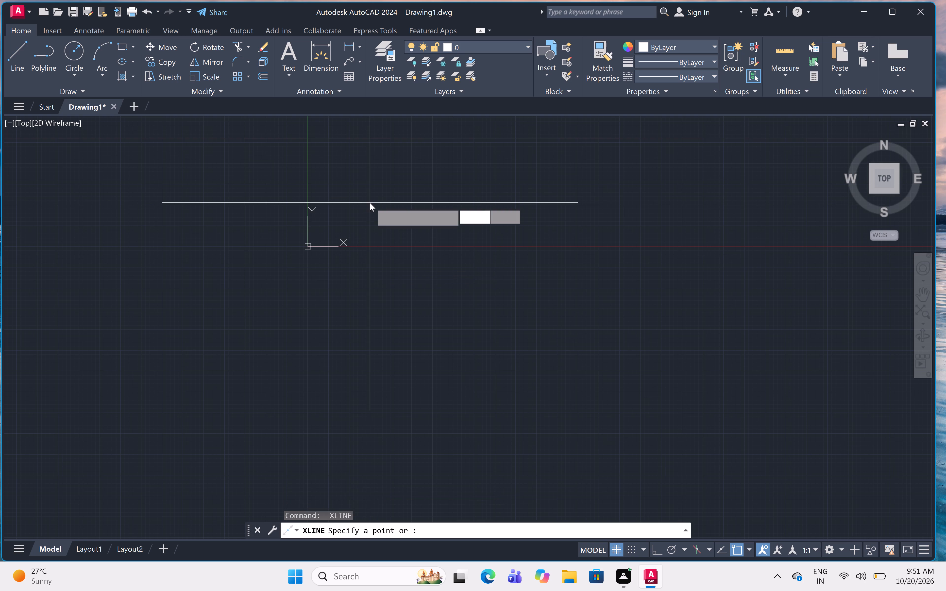
key("space")
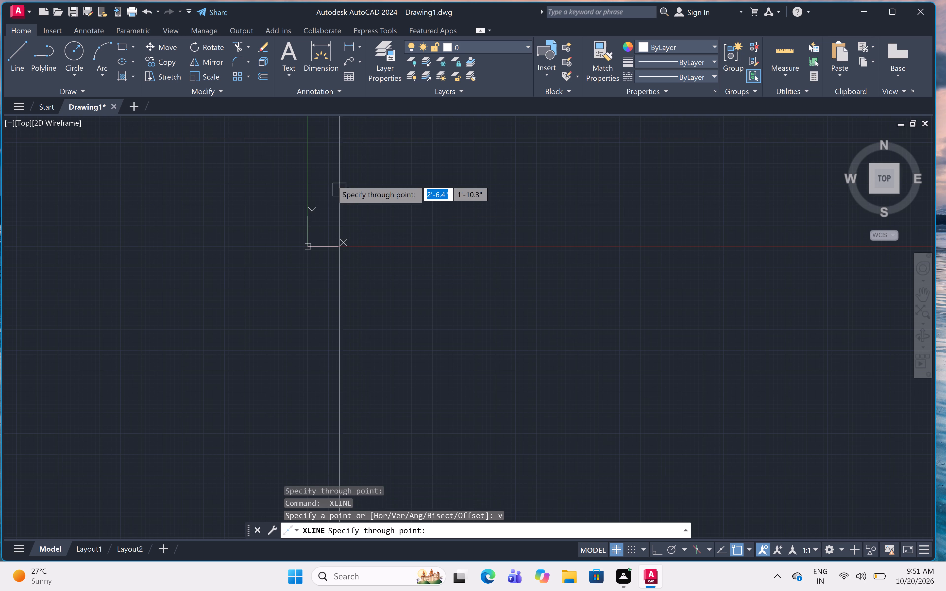
left_click(330, 175)
key("Escape")
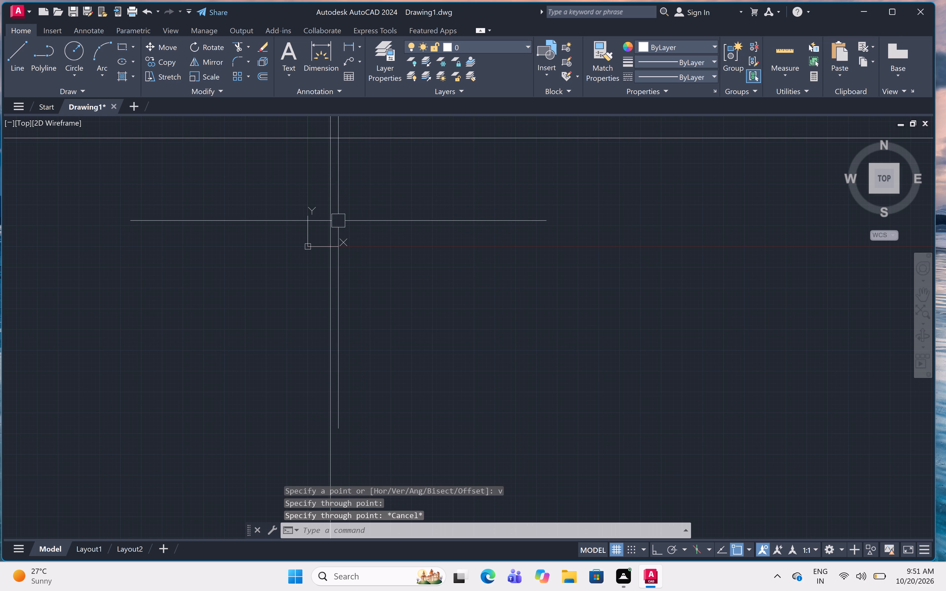
Trim the horizontal line left of the crossing and the vertical line above it, leaving an upper-left corner.
scroll(338, 221, "down", 3, "ctrl")
type("tr")
key("space")
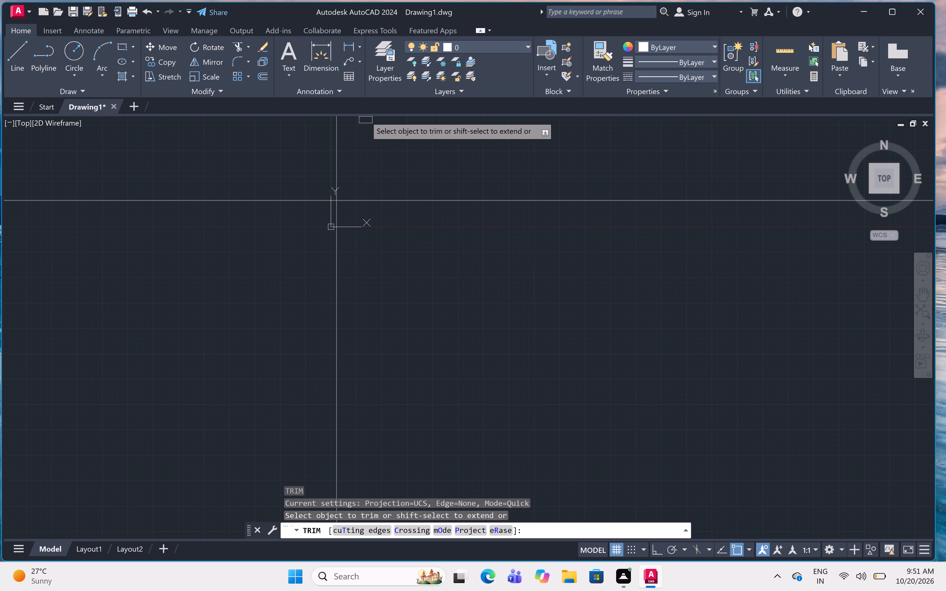
left_click_drag(302, 203, 323, 172)
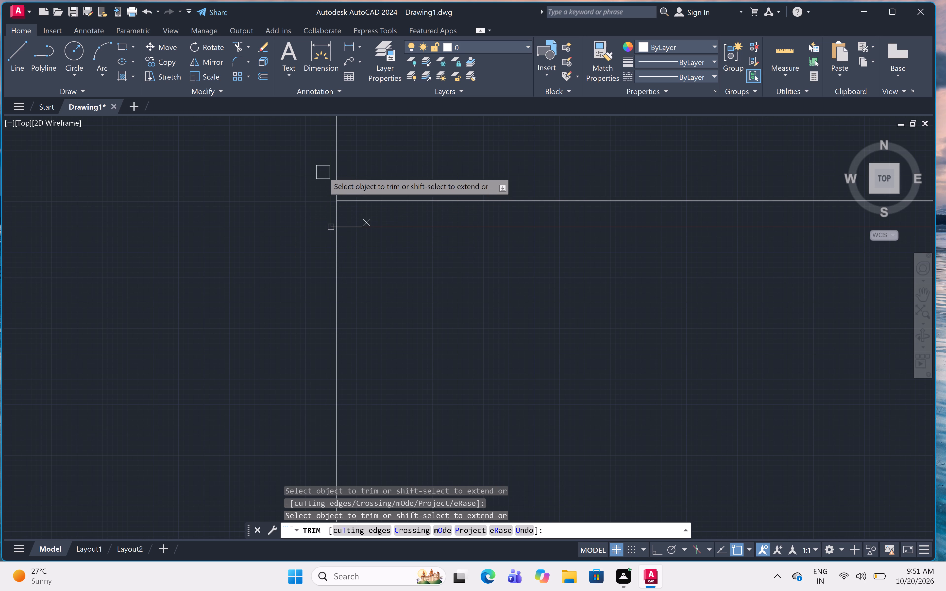
left_click_drag(323, 172, 335, 169)
left_click(335, 169)
key("Escape")
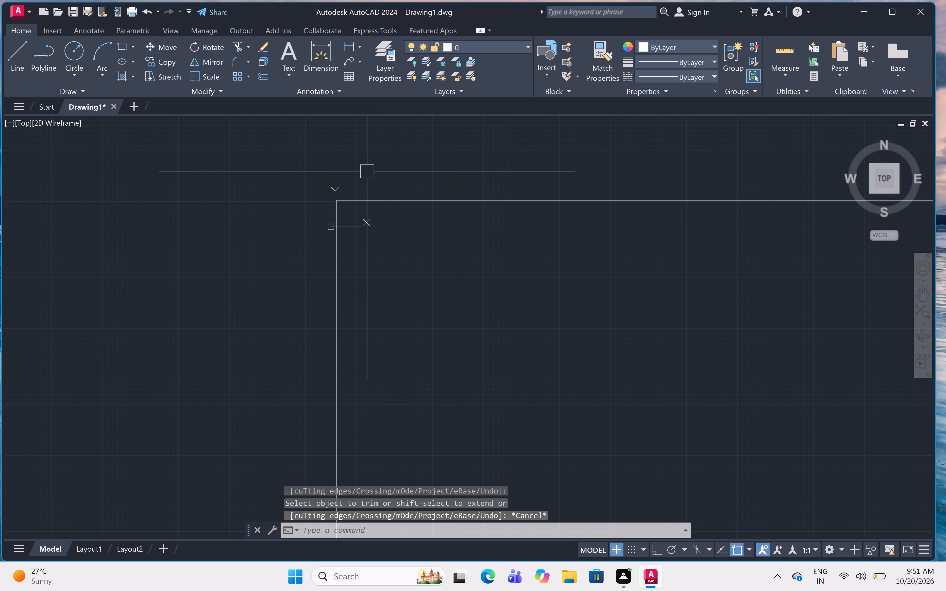
Move the two trimmed corner lines up and to the right by about 20'-3" at 52°.
left_click_drag(360, 155, 367, 307)
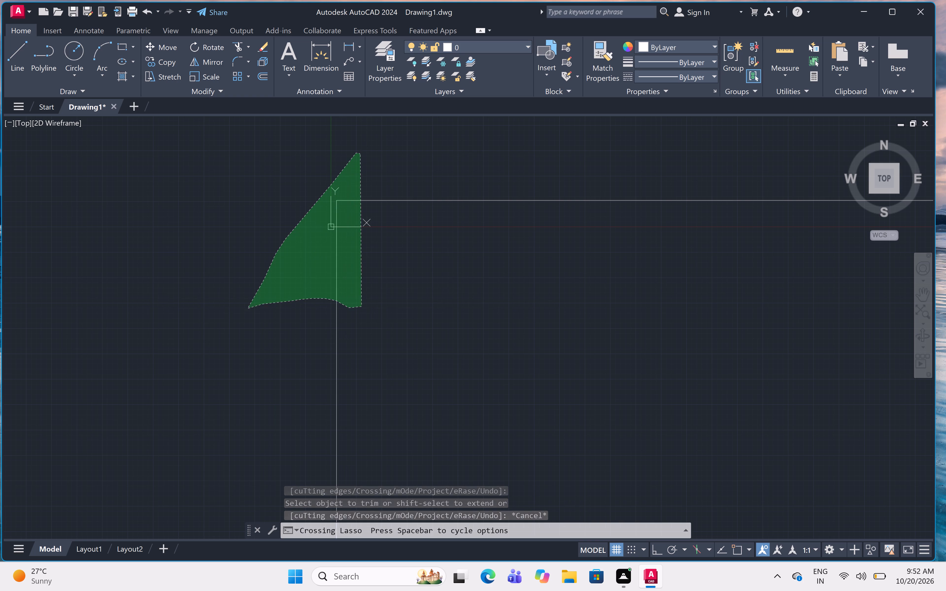
type("m")
key("space")
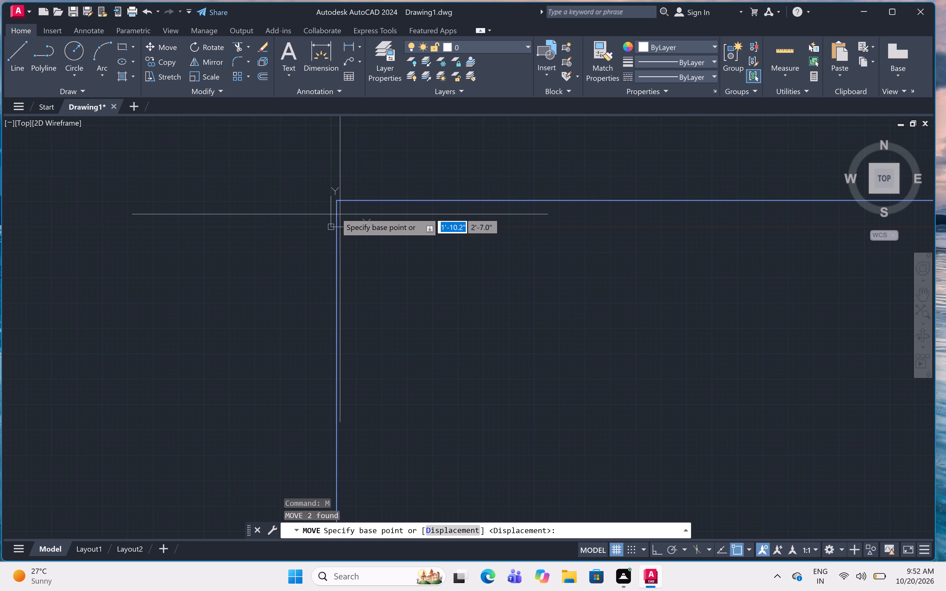
left_click_drag(337, 213, 397, 135)
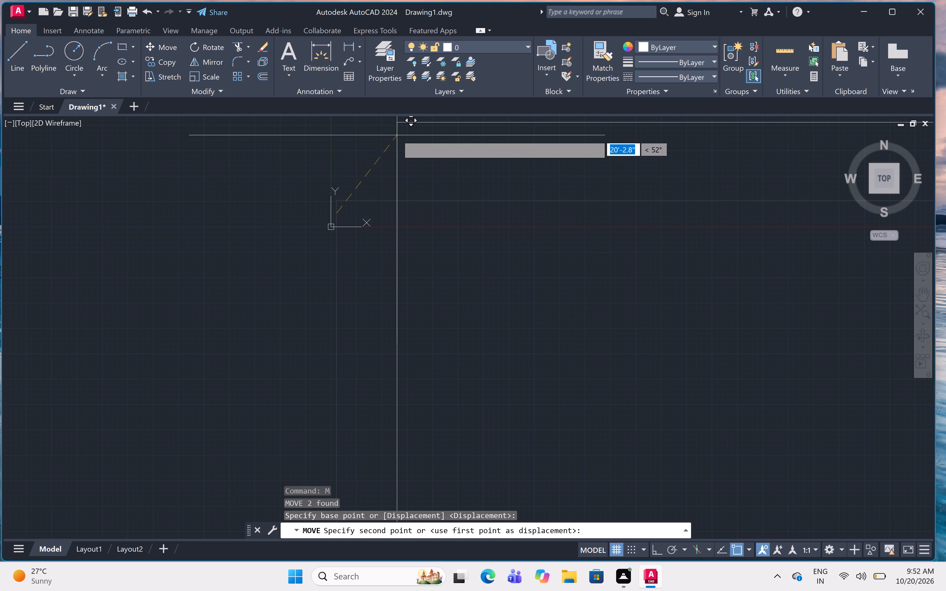
scroll(397, 135, "down", 7, "ctrl")
left_click(397, 135)
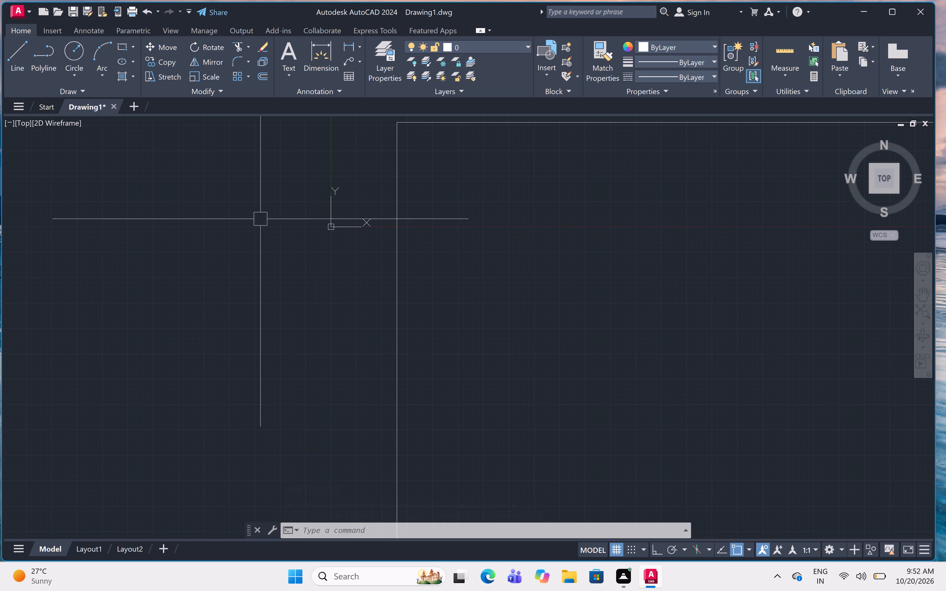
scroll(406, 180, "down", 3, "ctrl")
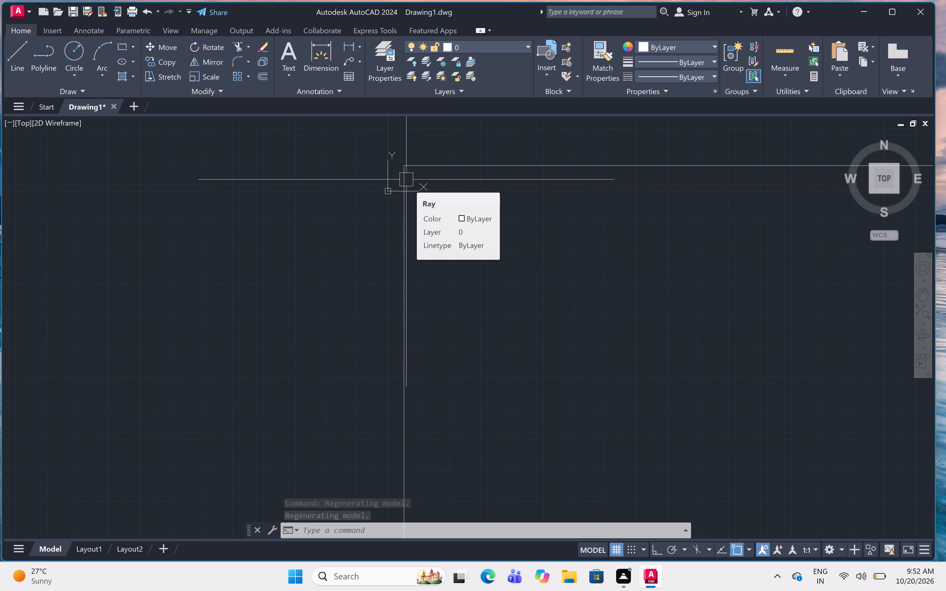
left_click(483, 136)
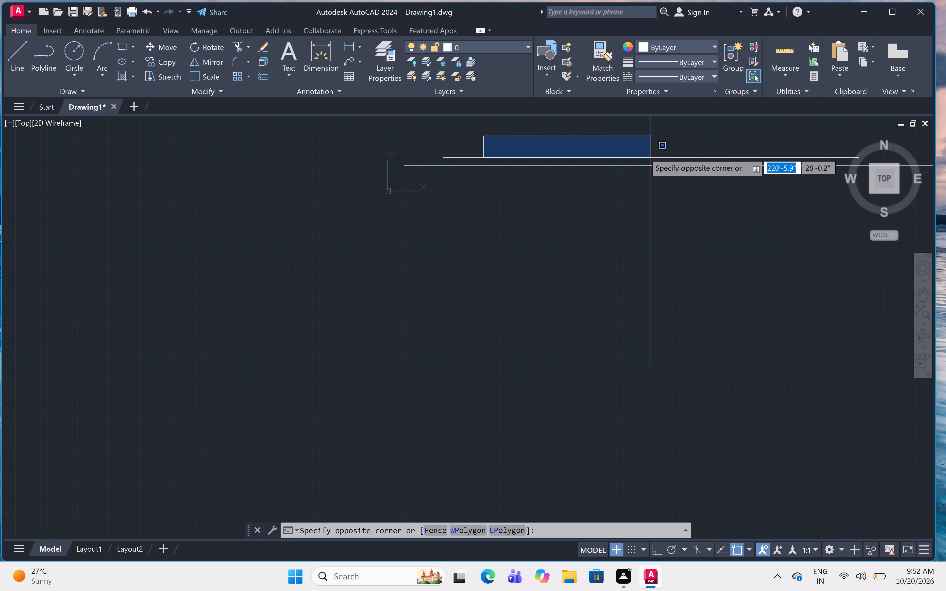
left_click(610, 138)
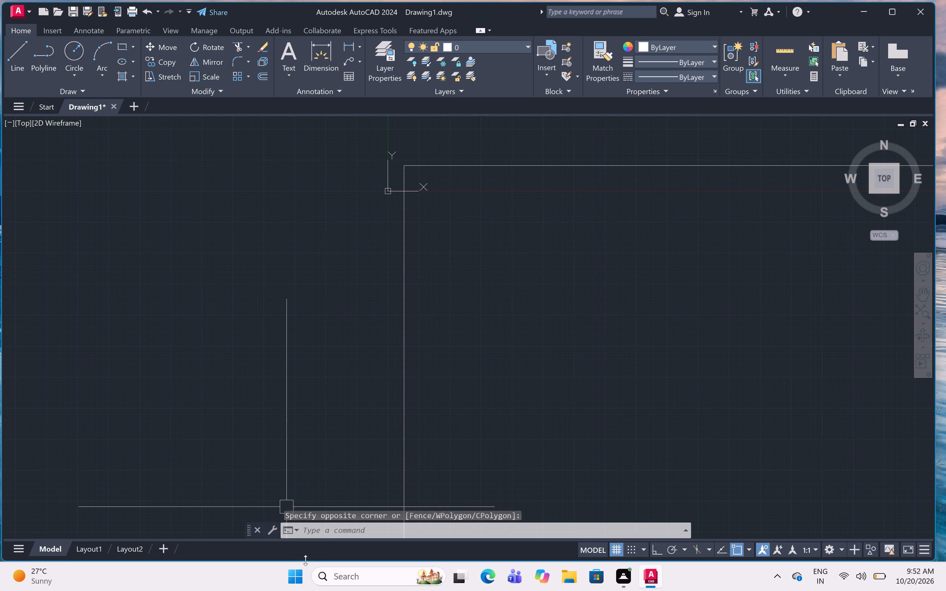
Put the computer to sleep from Windows.
left_click(296, 576)
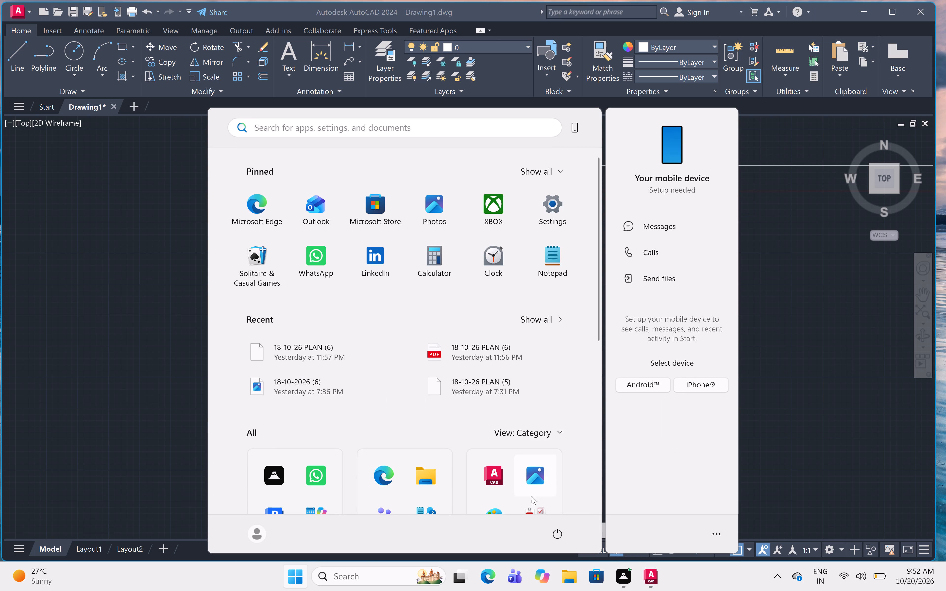
left_click(563, 531)
left_click(575, 470)
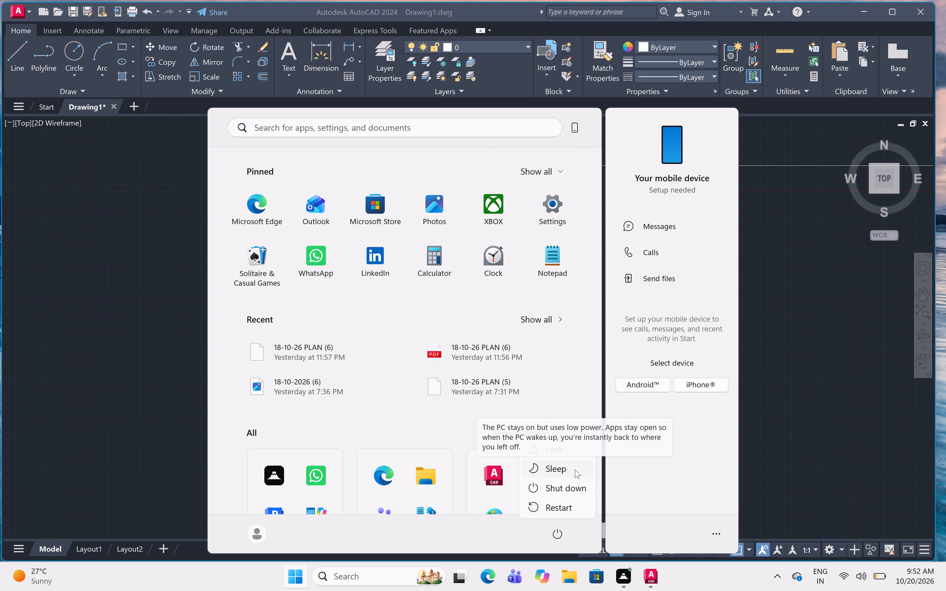
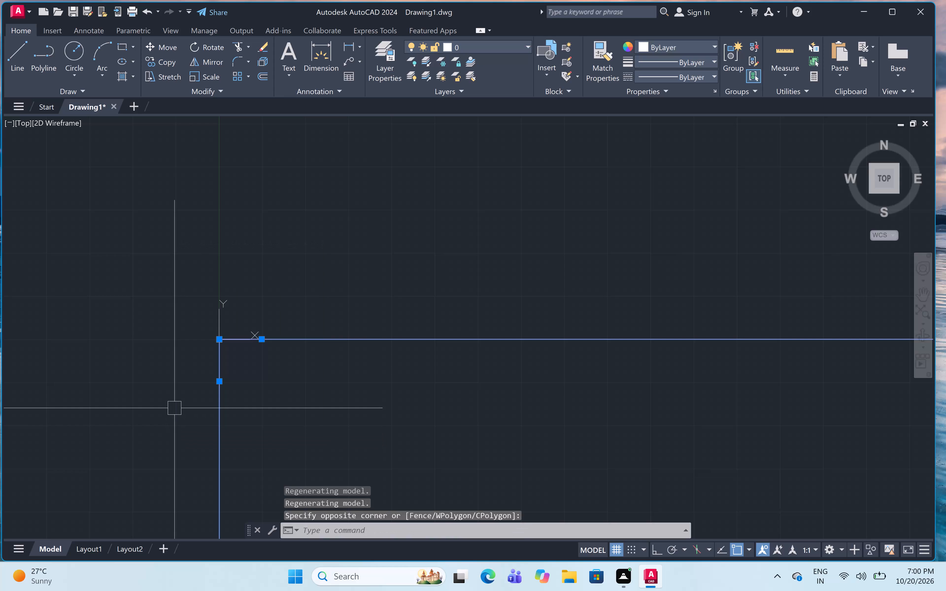
Move the two selected corner lines diagonally up and to the right, away from the origin.
type("m")
key("space")
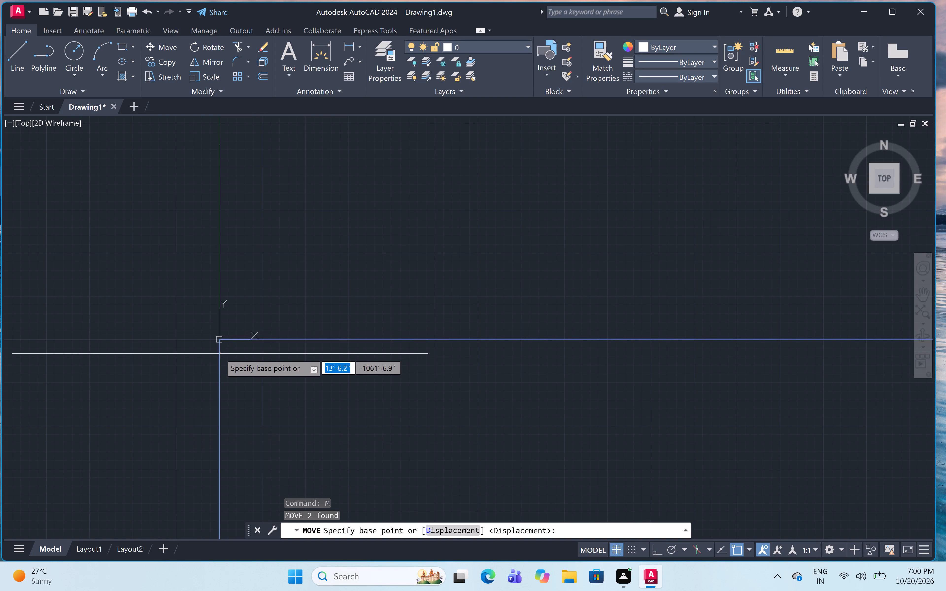
left_click_drag(220, 354, 221, 347)
left_click(316, 167)
middle_click_drag(326, 167, 125, 403)
Select both corner lines and move them straight up, farther above the origin.
left_click_drag(454, 148, 446, 155)
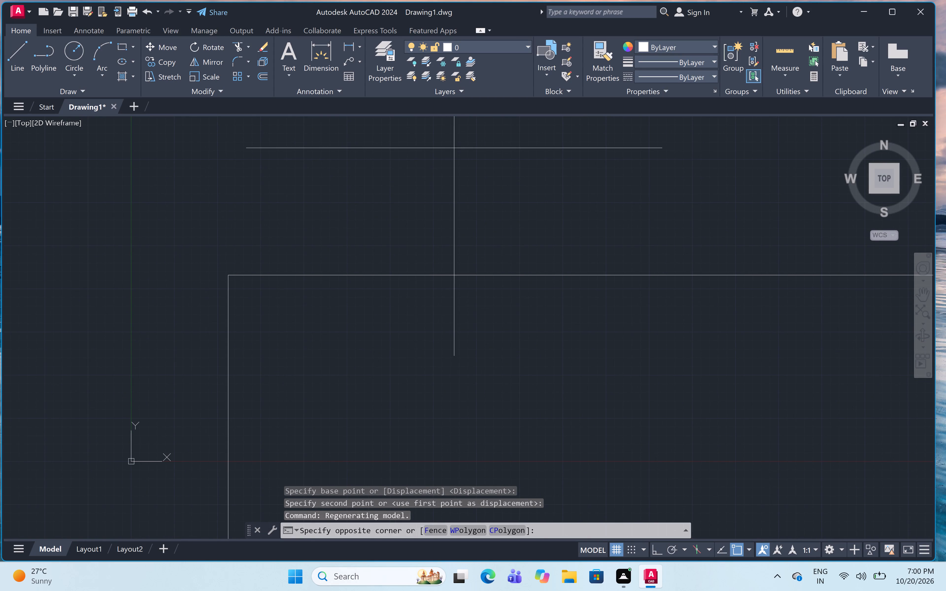
left_click_drag(446, 155, 386, 211)
left_click(145, 407)
type("m")
key("space")
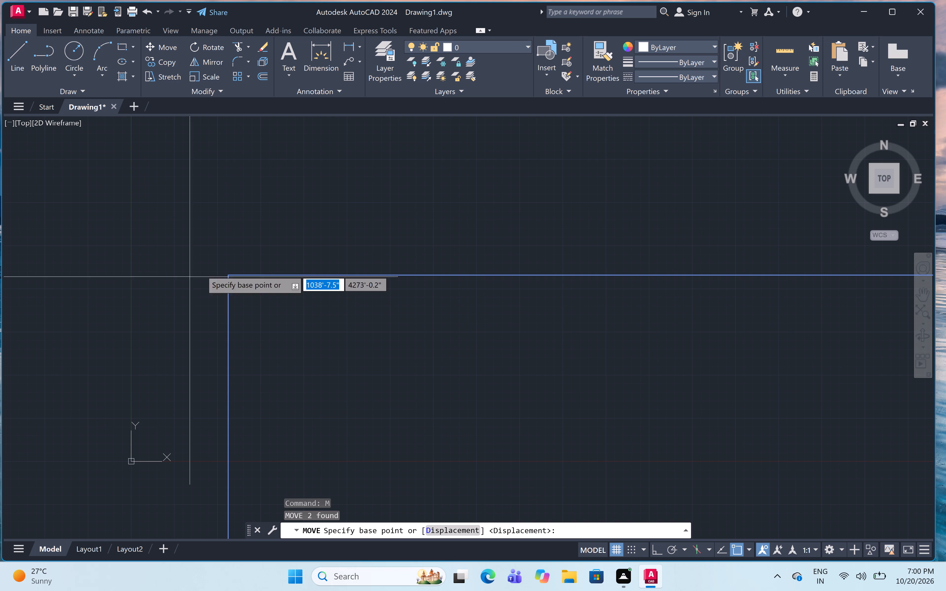
left_click(225, 297)
left_click(228, 193)
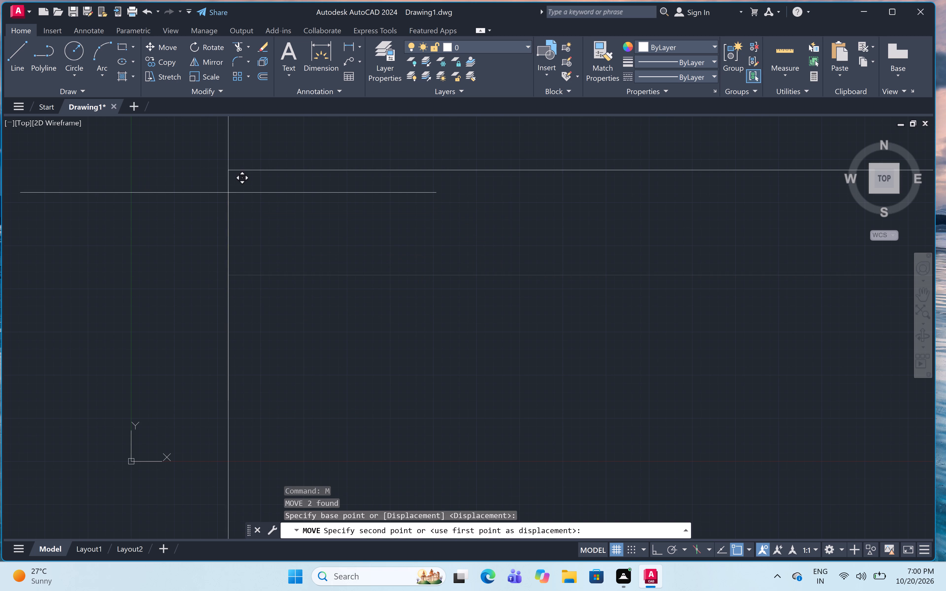
middle_click_drag(264, 229, 176, 320)
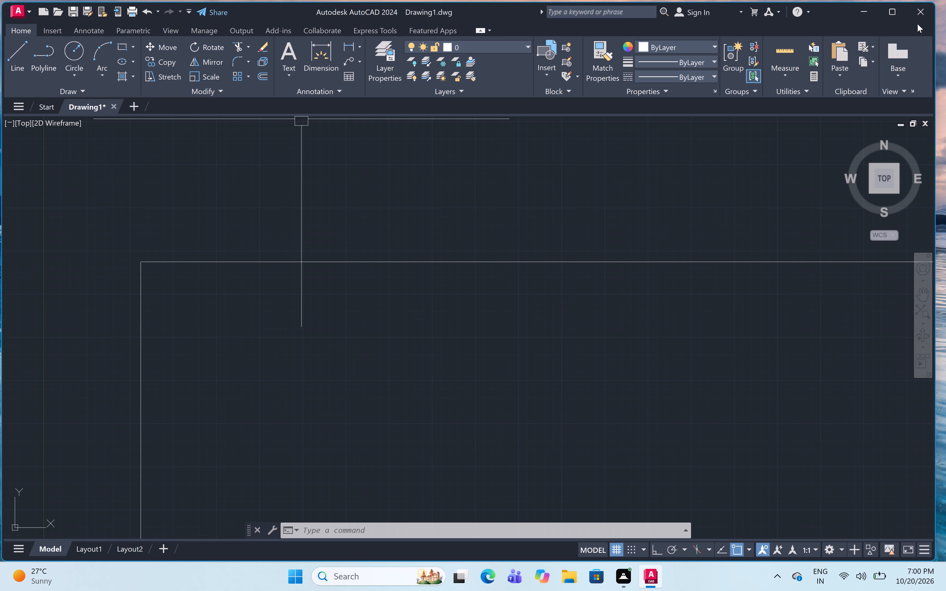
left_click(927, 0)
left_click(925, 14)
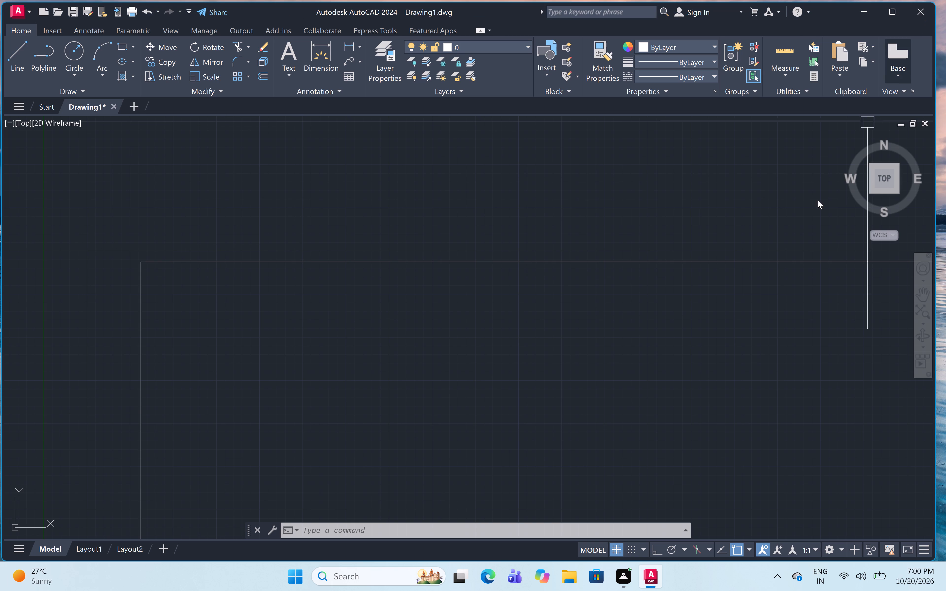
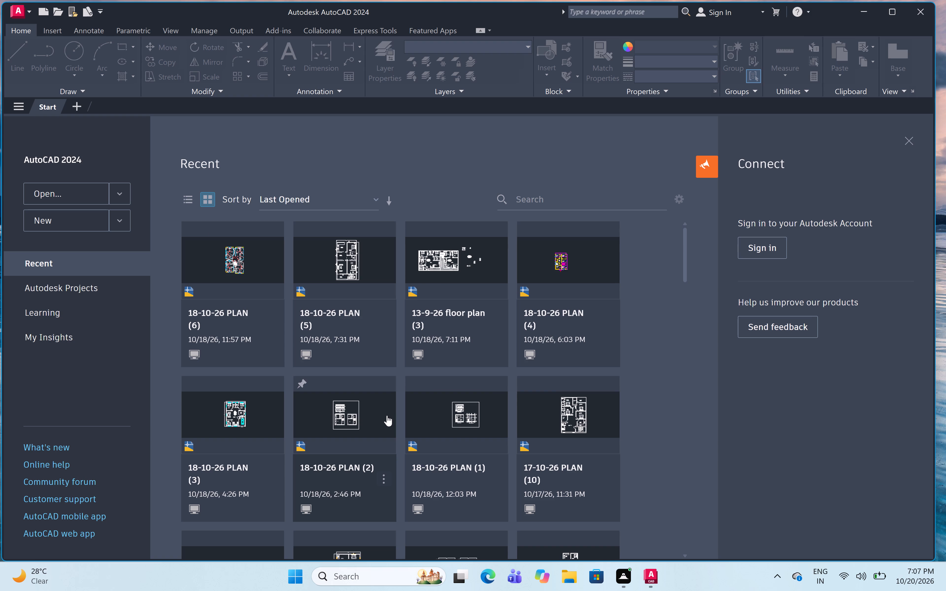
Open the pinned drawing "18-10-26 PLAN (6)" from the recent files.
double_click(244, 267)
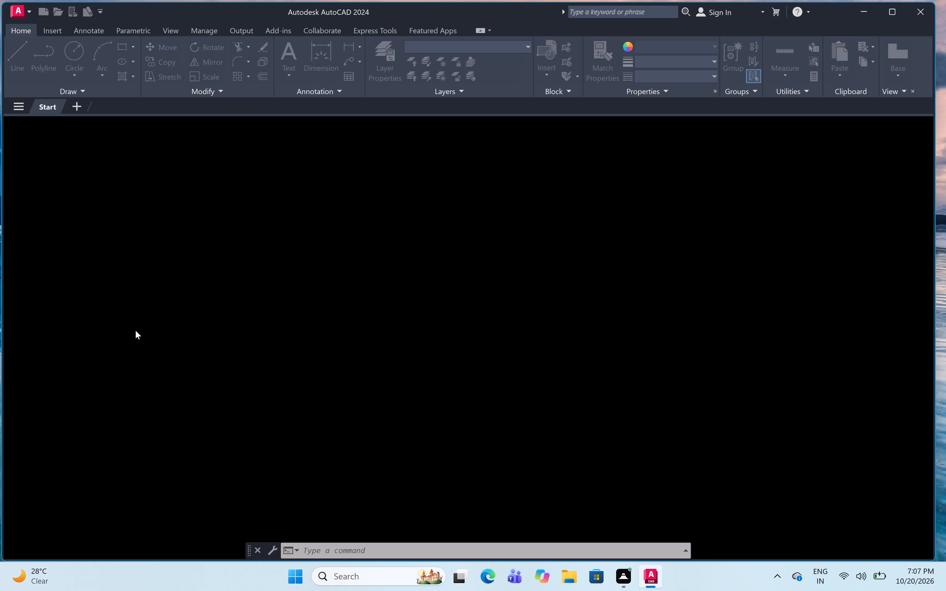
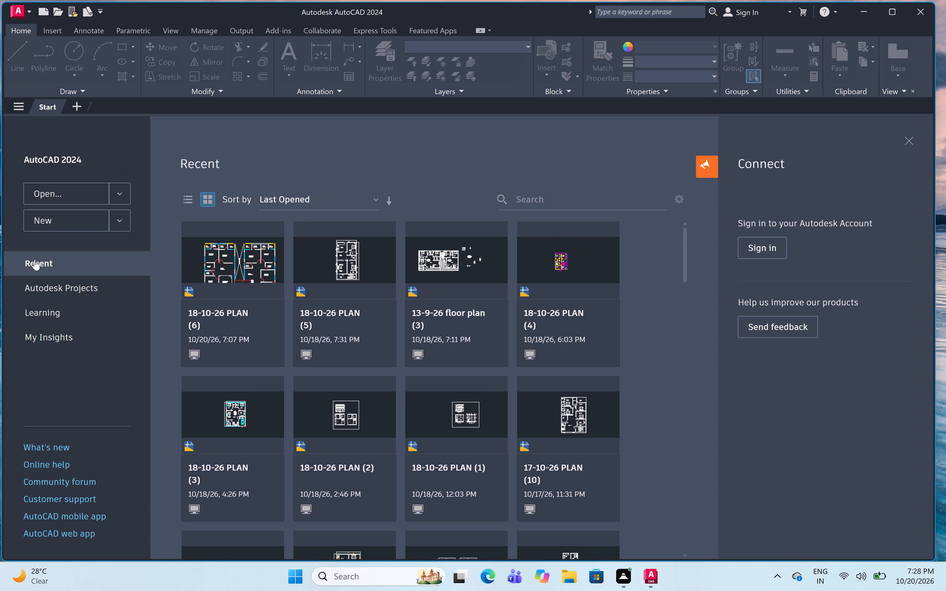
Create a new blank drawing.
left_click(94, 220)
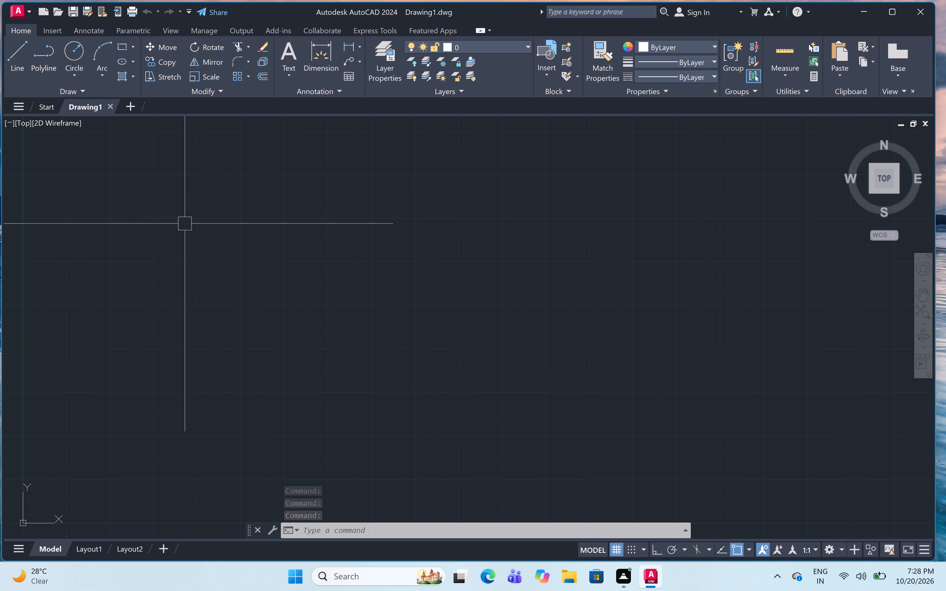
Draw one horizontal and one vertical construction line that cross above and to the right of the origin.
scroll(276, 251, "down", 5)
scroll(326, 247, "down", 2)
middle_click_drag(331, 247, 252, 365)
scroll(384, 229, "down", 3)
middle_click_drag(380, 236, 379, 232)
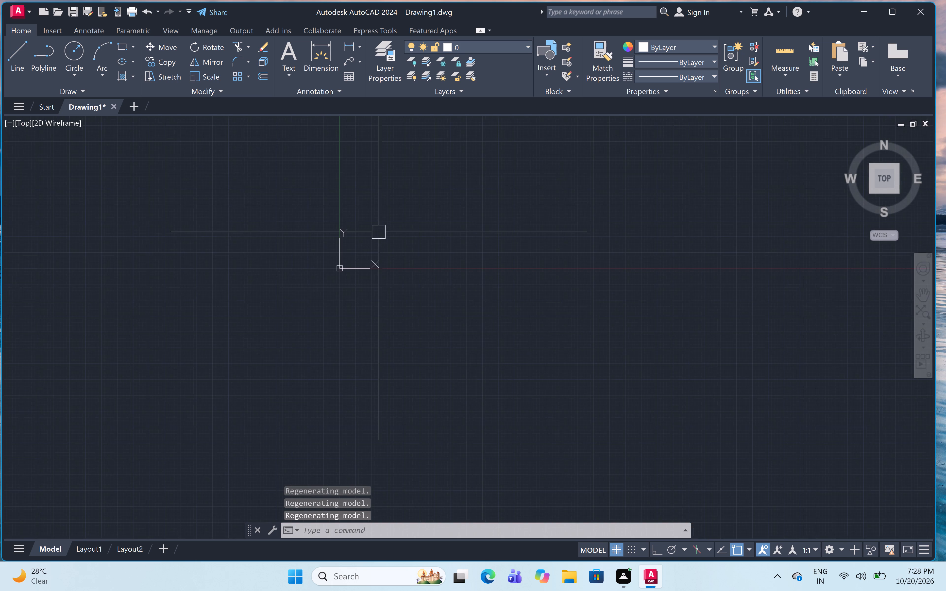
middle_click_drag(379, 232, 357, 281)
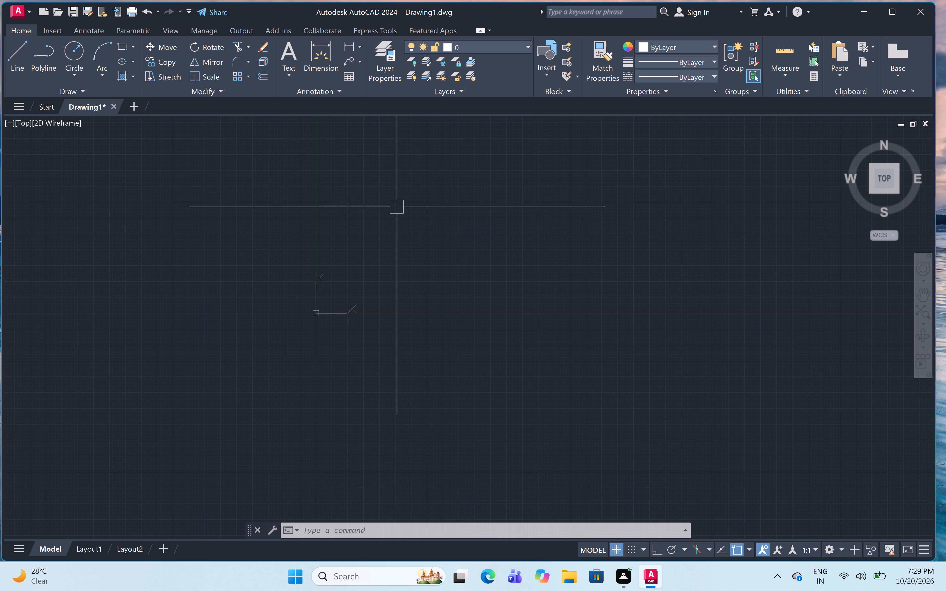
scroll(411, 218, "down", 1)
middle_click_drag(409, 220, 355, 298)
scroll(420, 199, "down", 2)
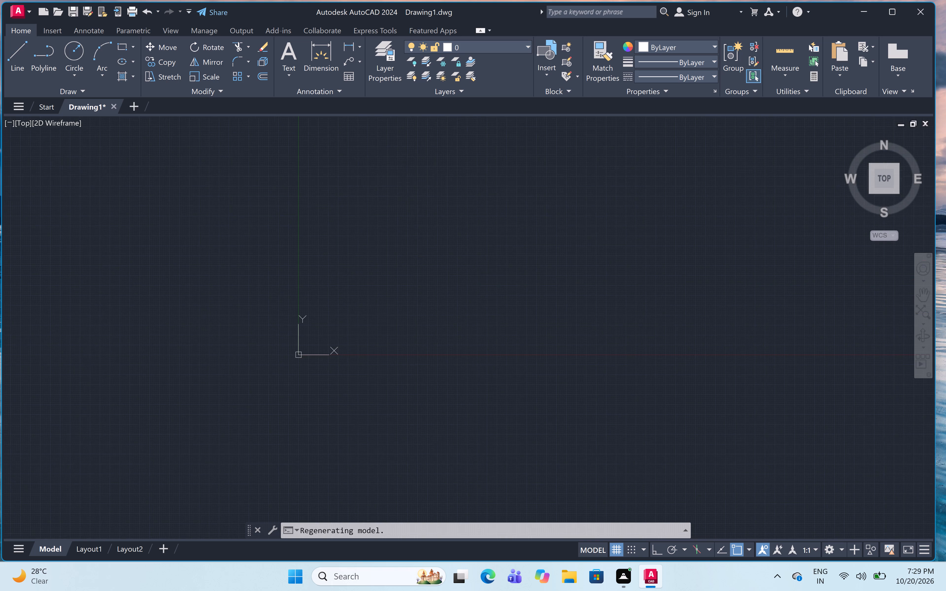
middle_click_drag(417, 200, 366, 285)
scroll(426, 192, "down", 1)
middle_click_drag(426, 192, 378, 258)
scroll(415, 200, "down", 2)
middle_click_drag(415, 200, 406, 206)
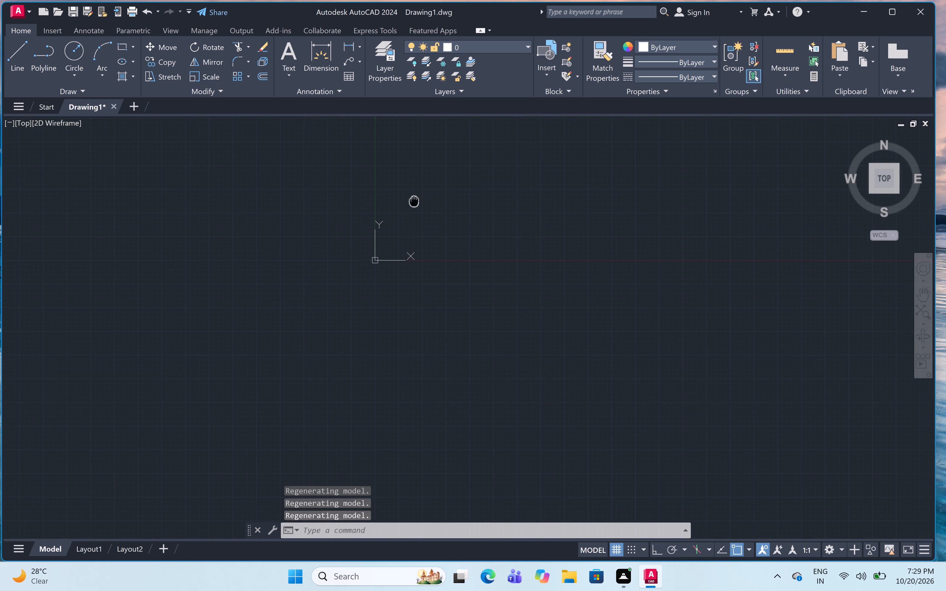
middle_click_drag(406, 206, 330, 249)
middle_click_drag(386, 212, 371, 301)
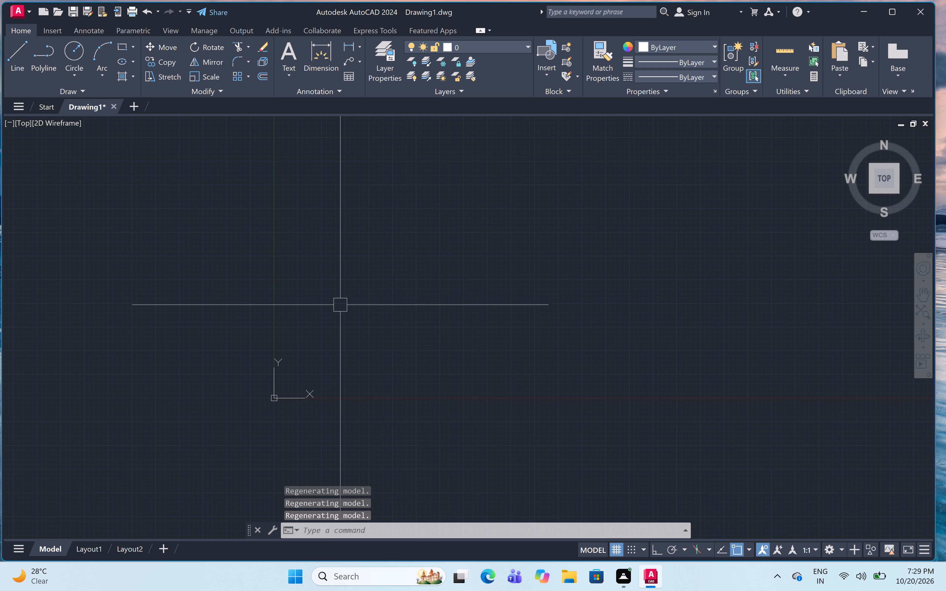
type("XL")
key("space")
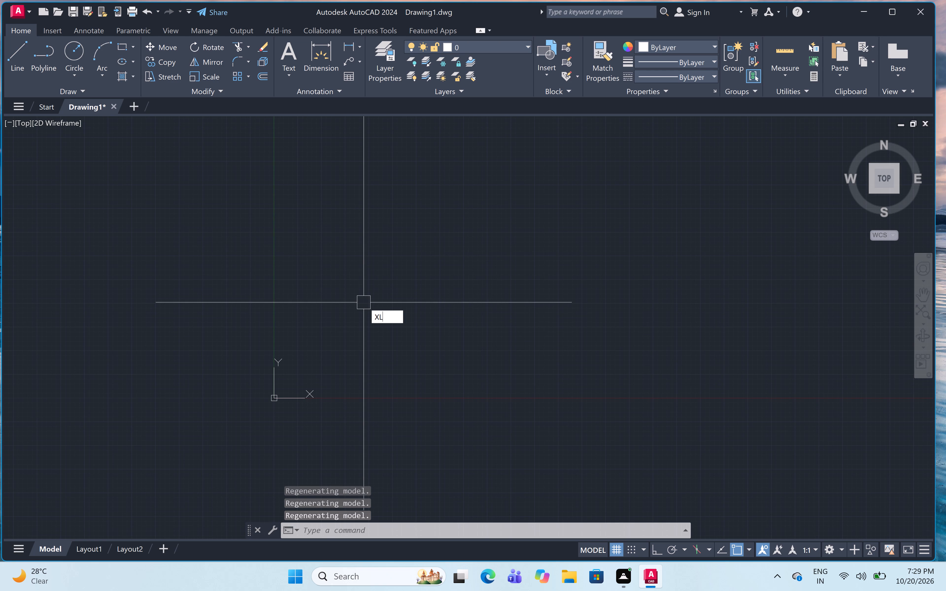
type("H")
key("space")
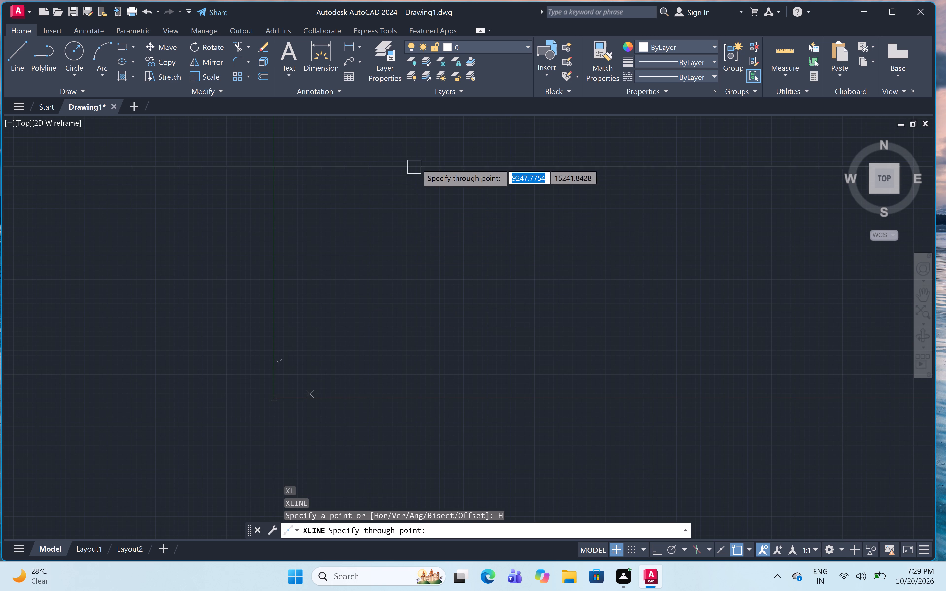
left_click(416, 164)
key("space")
key("space")
type("V")
key("space")
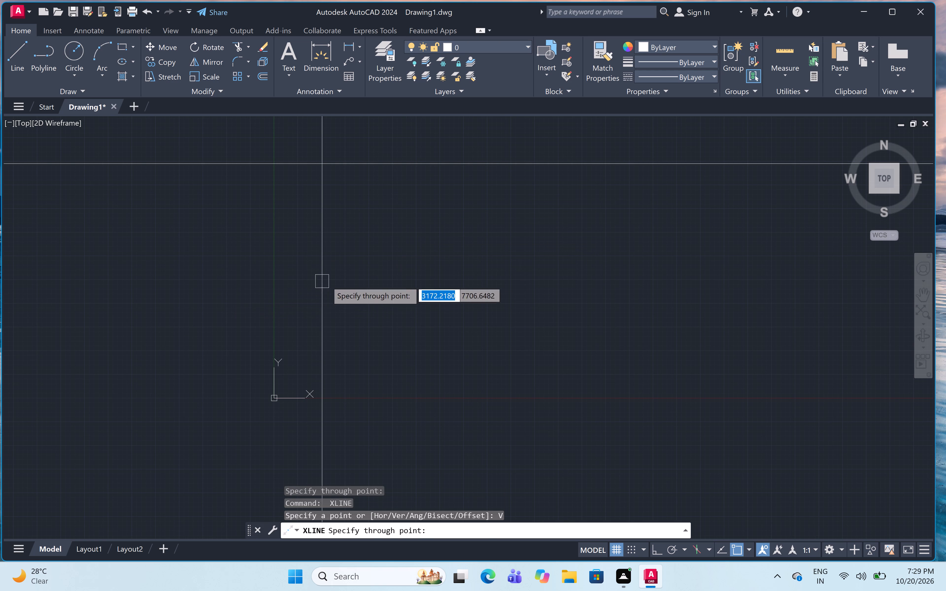
left_click(348, 290)
middle_click_drag(385, 264, 391, 367)
key("Escape")
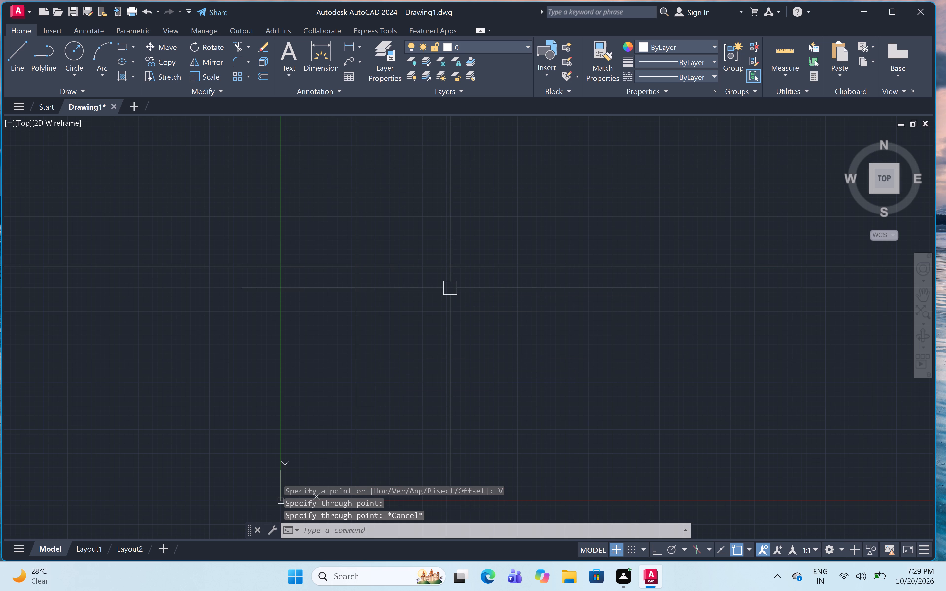
Trim the construction lines above and left of their intersection with a fence, leaving an upper-left corner.
type("TR")
key("space")
left_click(370, 166)
left_click(288, 298)
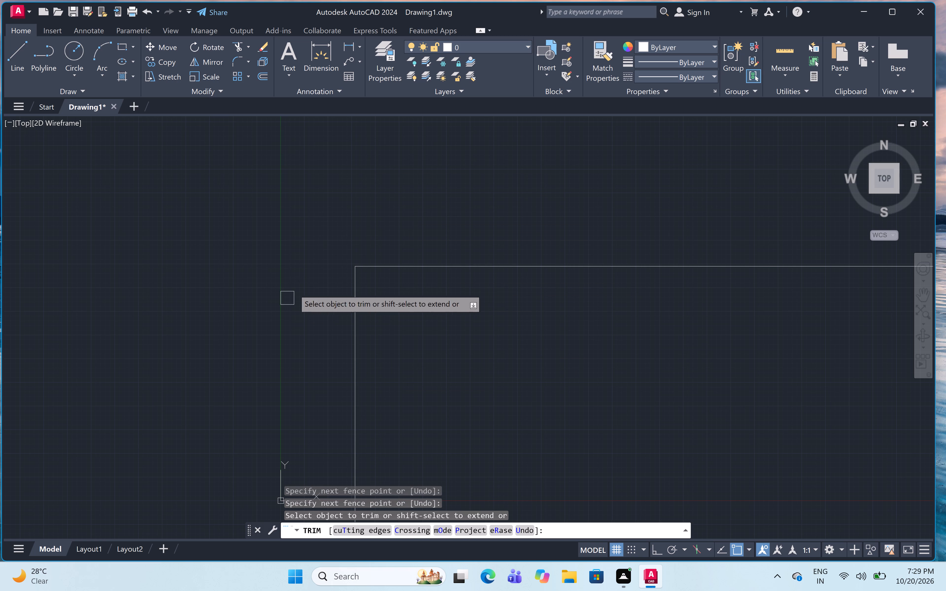
key("Escape")
Set the drawing's length units to Engineering with a precision of 0'-0.0".
scroll(377, 224, "up", 1)
middle_click_drag(409, 333, 292, 248)
type("UN")
key("space")
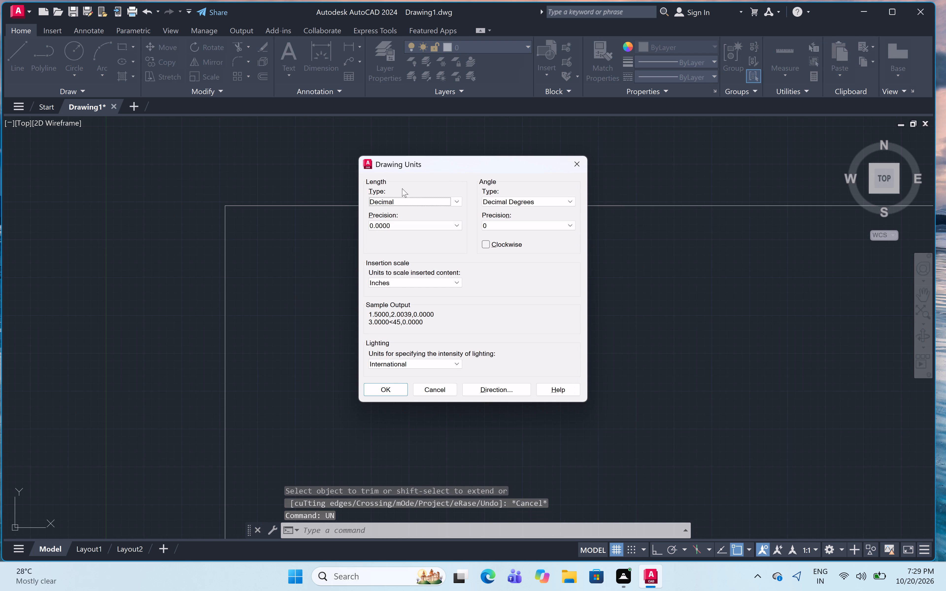
left_click(446, 203)
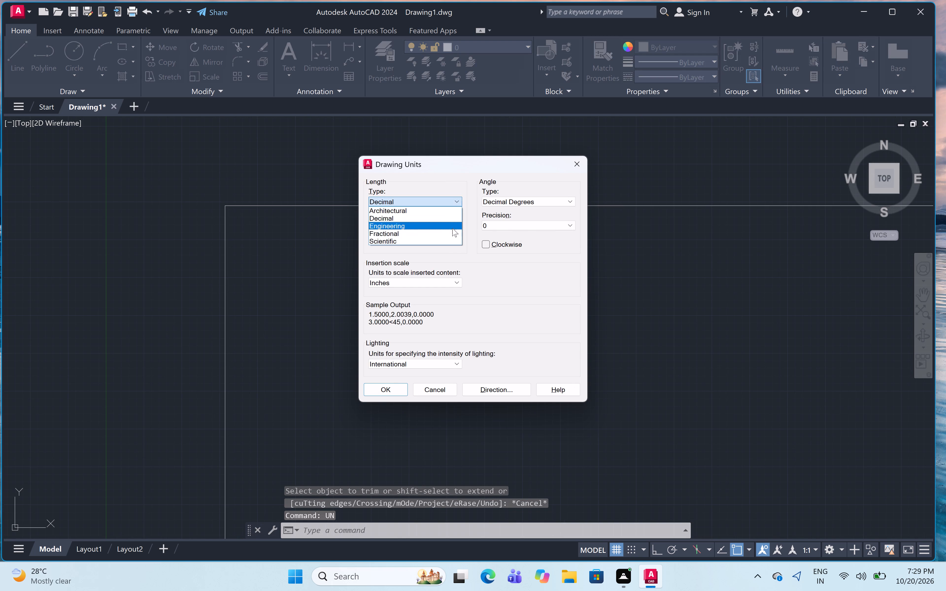
left_click(452, 227)
left_click(449, 224)
left_click(438, 242)
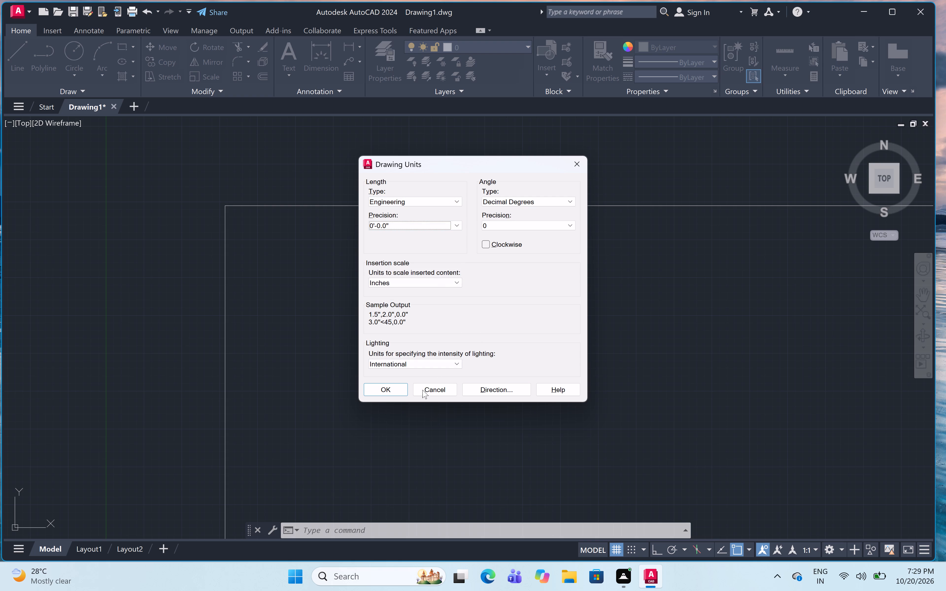
left_click(376, 390)
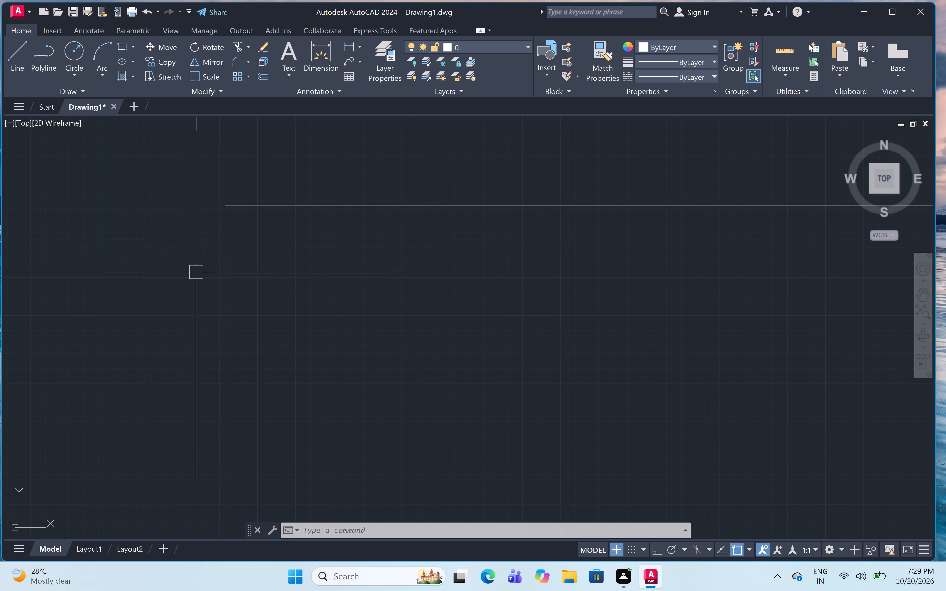
Offset the vertical and horizontal corner lines 4.5" inward to form the wall thickness.
type("OFF")
key("space")
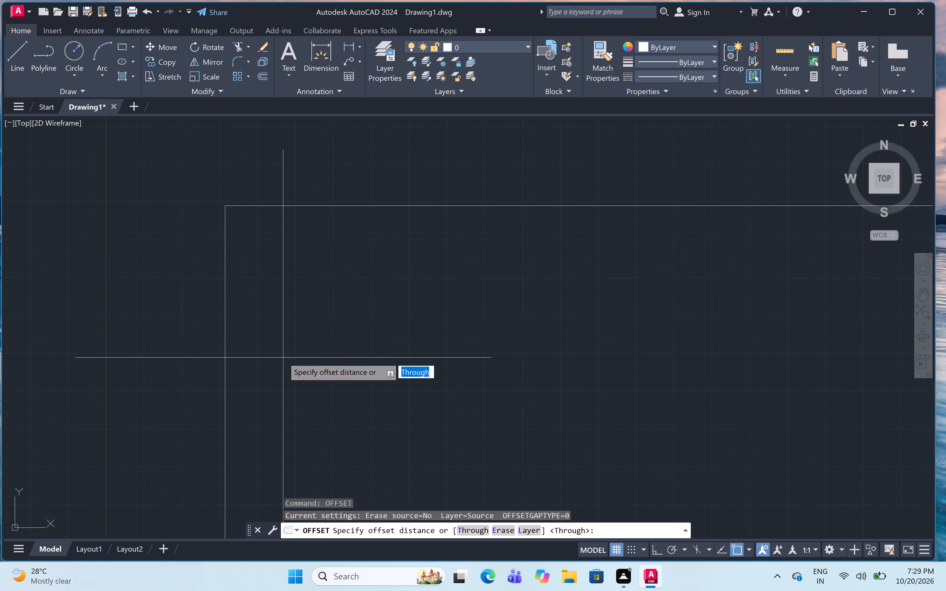
type("4.5\"")
key("space")
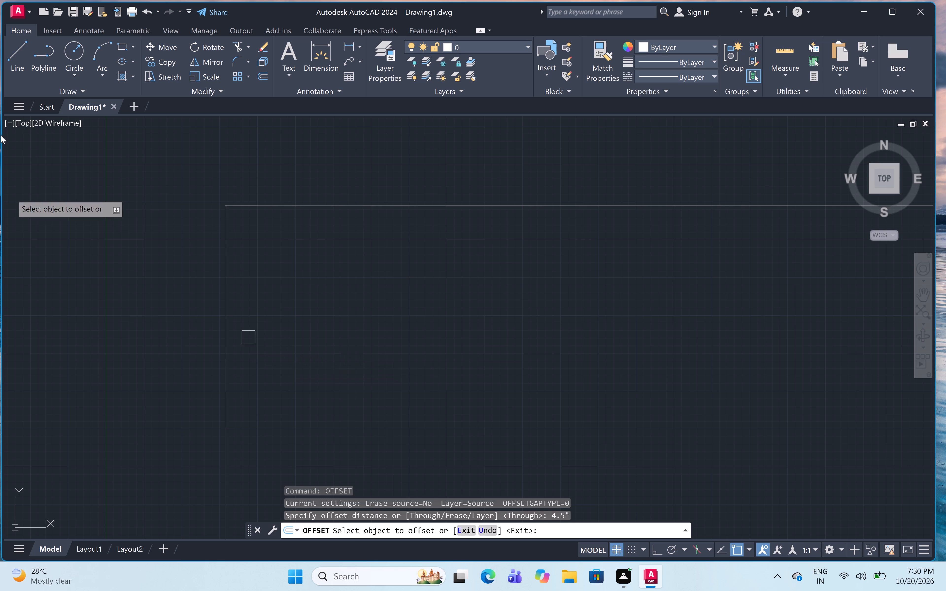
left_click_drag(228, 259, 234, 259)
left_click_drag(370, 273, 372, 273)
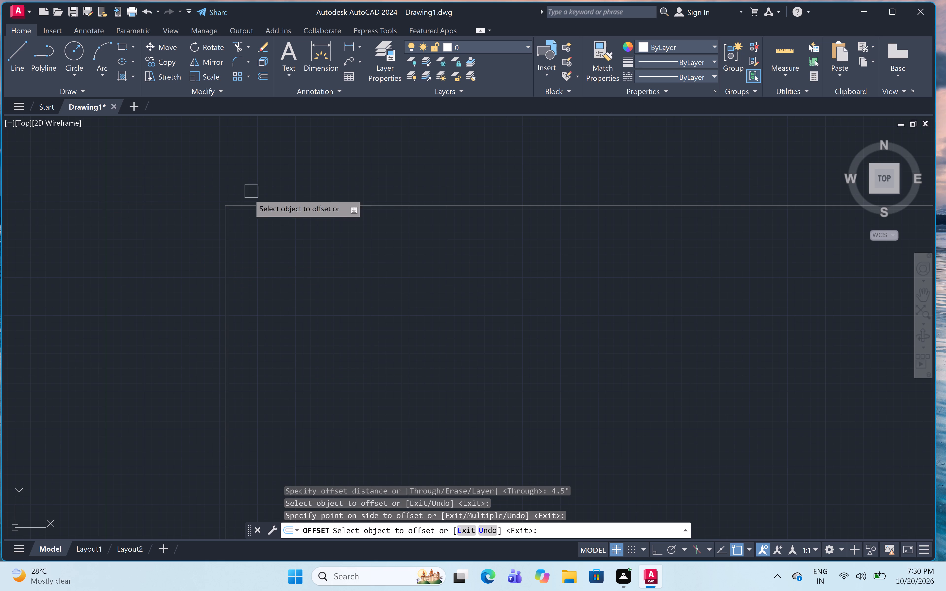
left_click_drag(250, 201, 252, 215)
left_click_drag(267, 282, 265, 278)
scroll(233, 220, "up", 5)
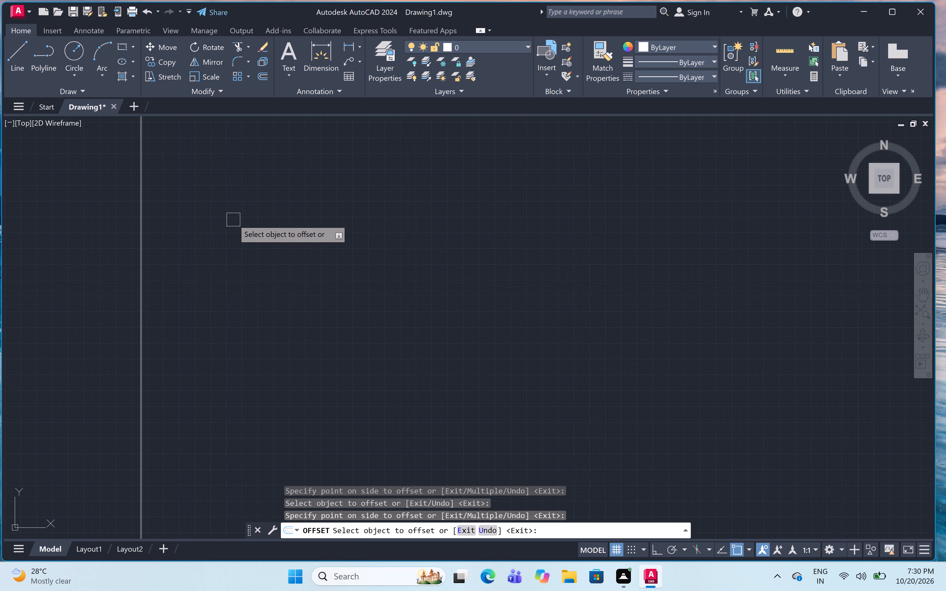
middle_click_drag(236, 210, 277, 362)
scroll(192, 217, "up", 4)
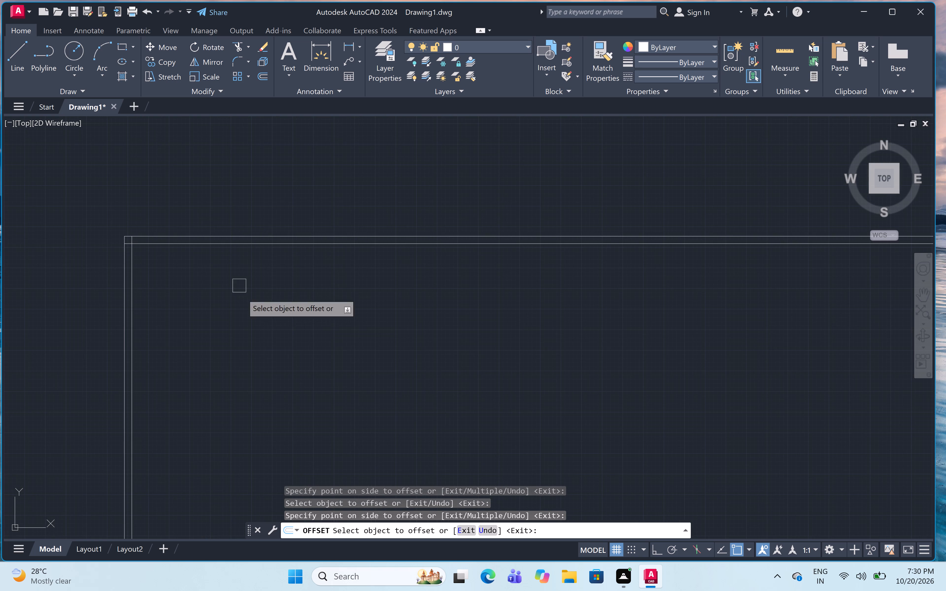
middle_click_drag(245, 306, 305, 274)
scroll(314, 264, "down", 1)
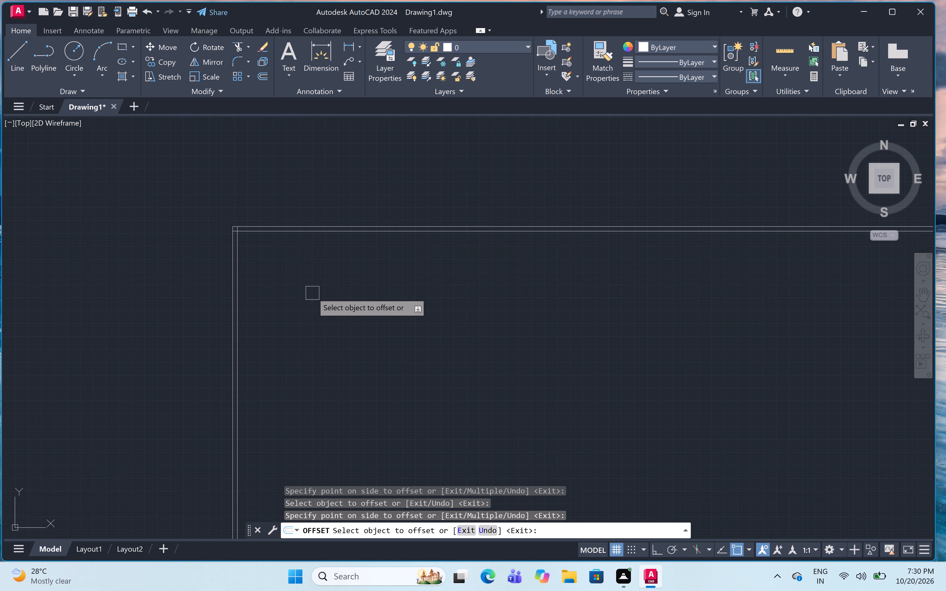
key("Escape")
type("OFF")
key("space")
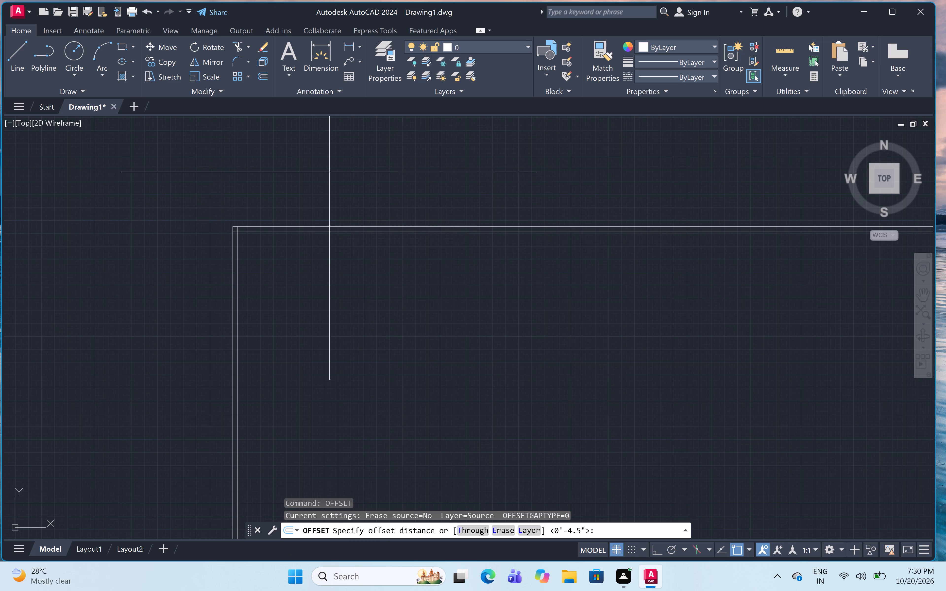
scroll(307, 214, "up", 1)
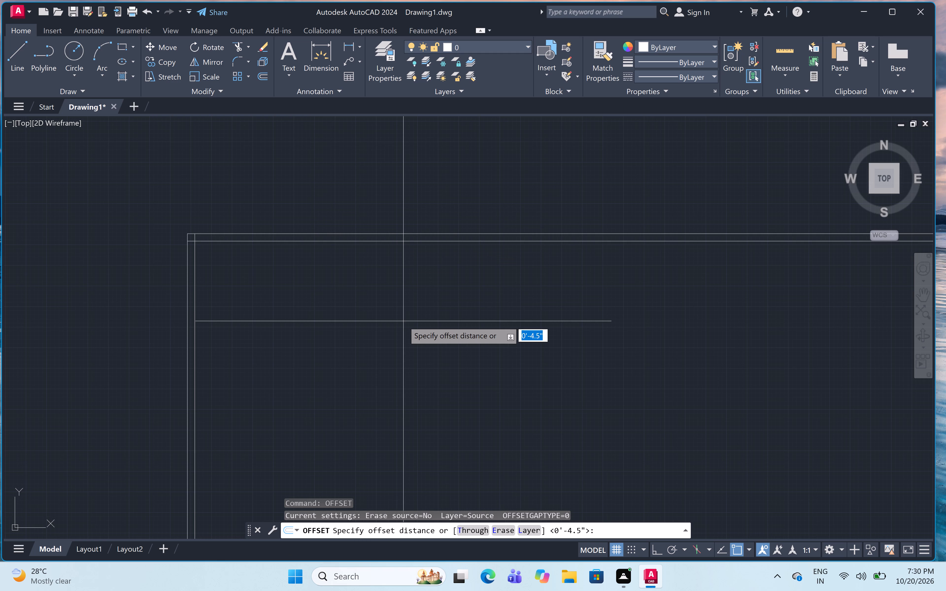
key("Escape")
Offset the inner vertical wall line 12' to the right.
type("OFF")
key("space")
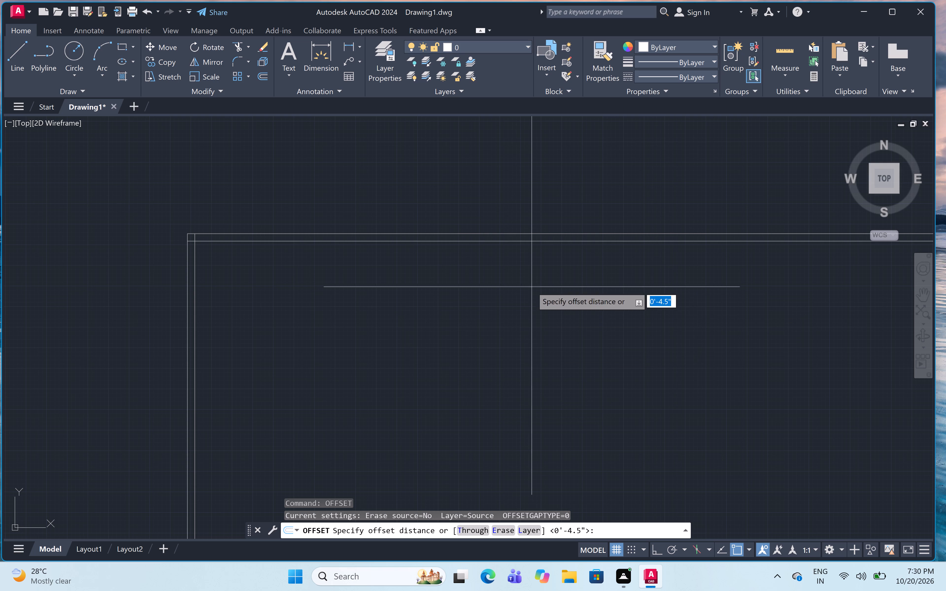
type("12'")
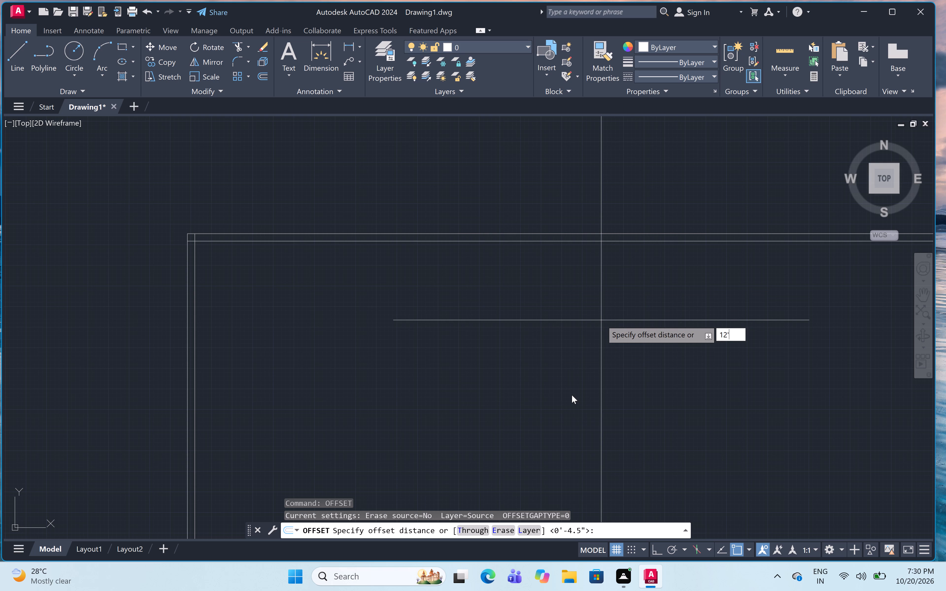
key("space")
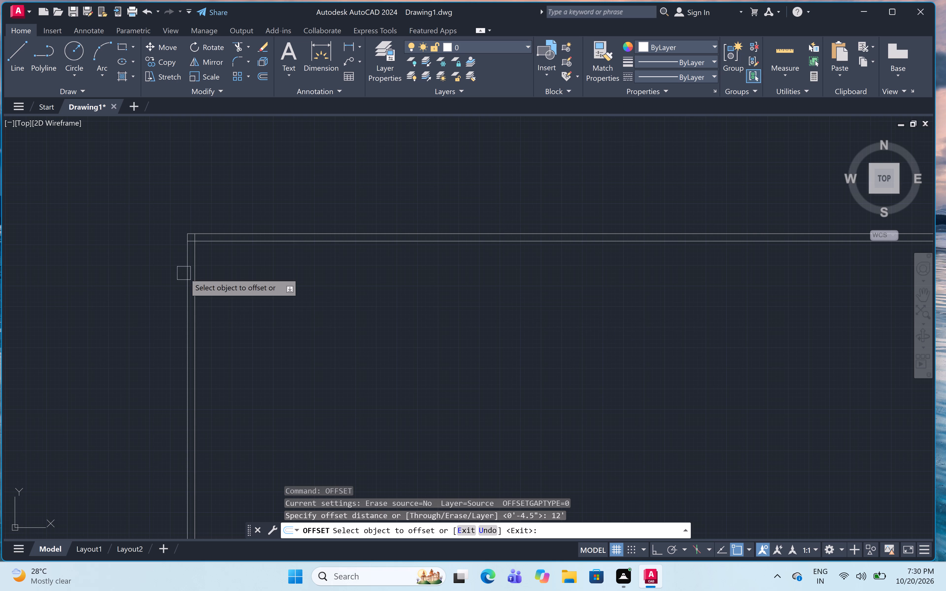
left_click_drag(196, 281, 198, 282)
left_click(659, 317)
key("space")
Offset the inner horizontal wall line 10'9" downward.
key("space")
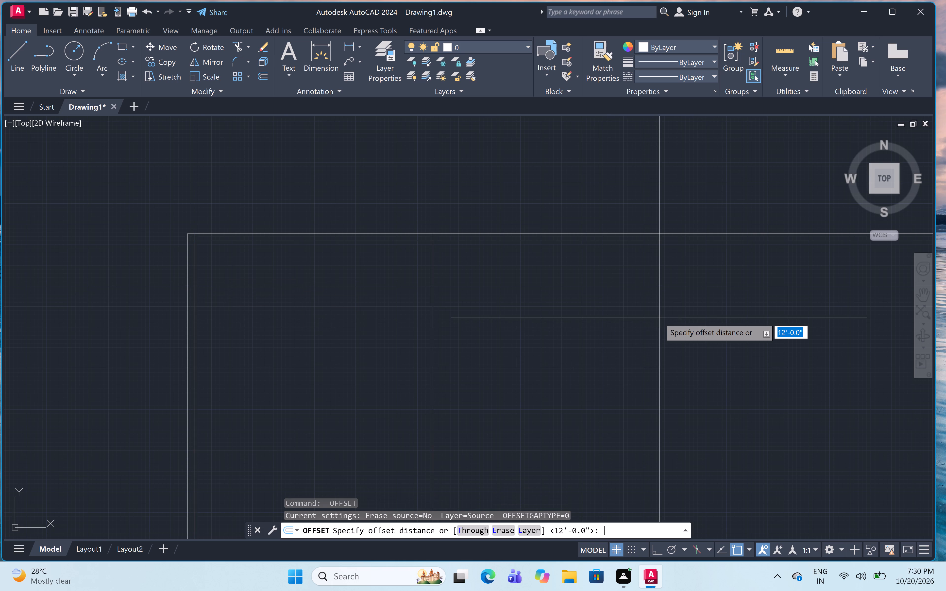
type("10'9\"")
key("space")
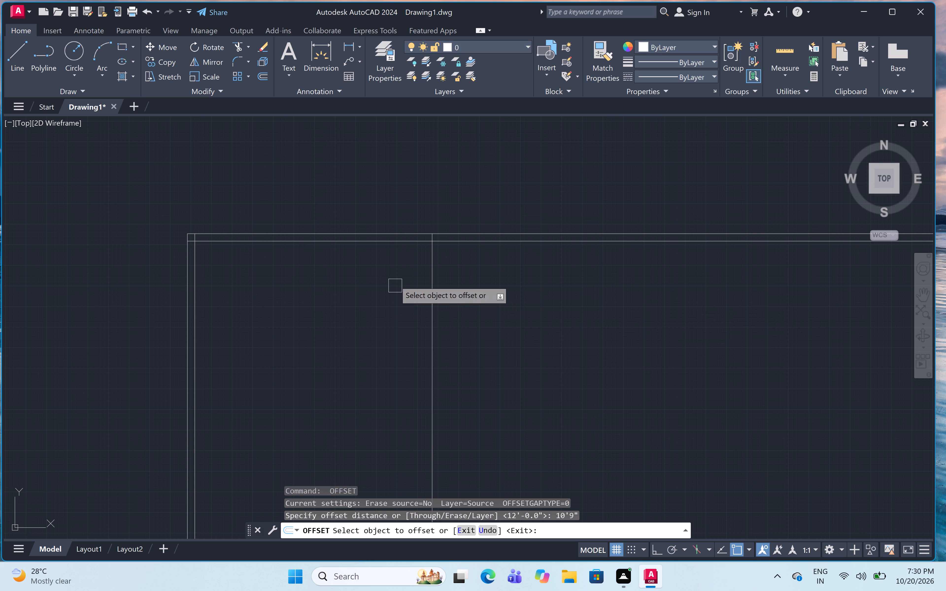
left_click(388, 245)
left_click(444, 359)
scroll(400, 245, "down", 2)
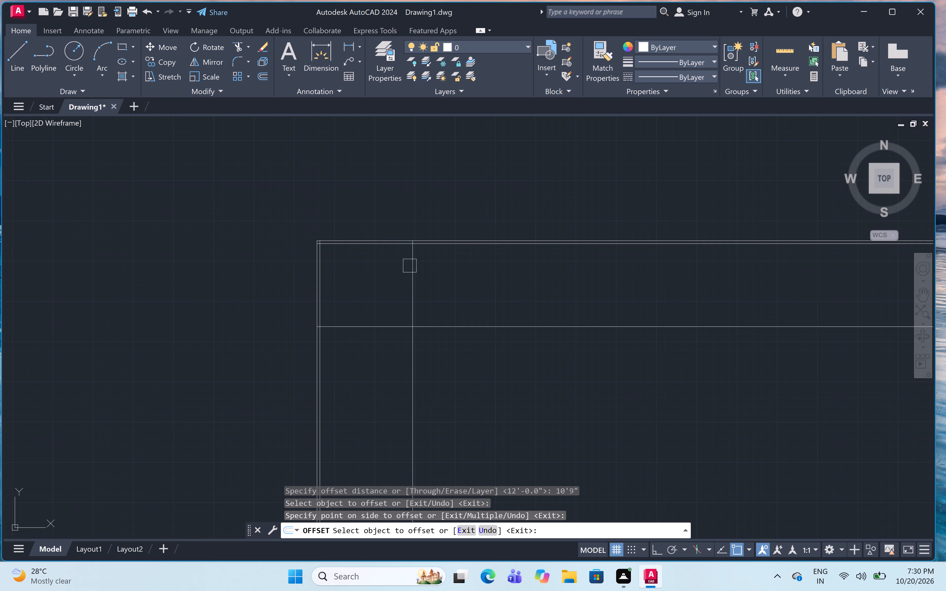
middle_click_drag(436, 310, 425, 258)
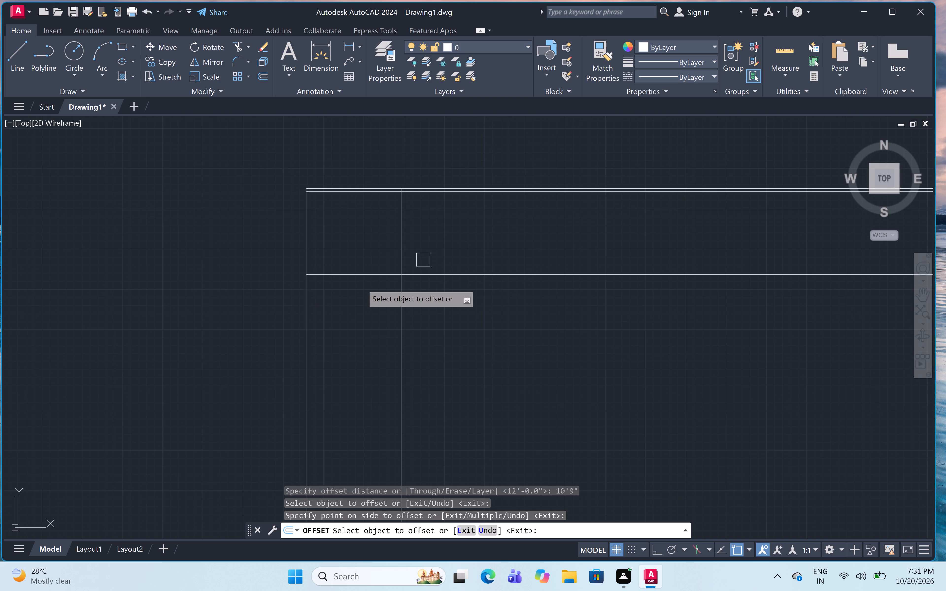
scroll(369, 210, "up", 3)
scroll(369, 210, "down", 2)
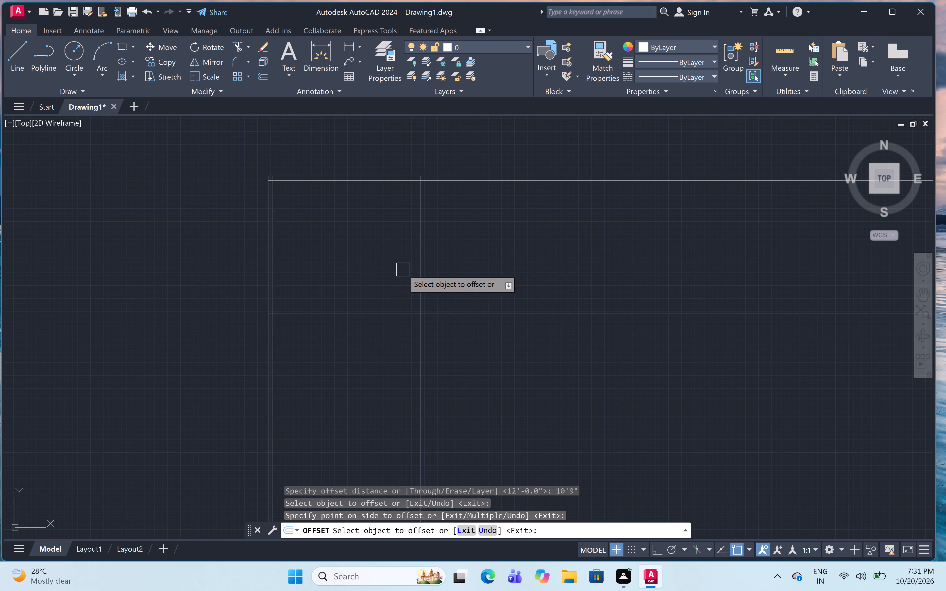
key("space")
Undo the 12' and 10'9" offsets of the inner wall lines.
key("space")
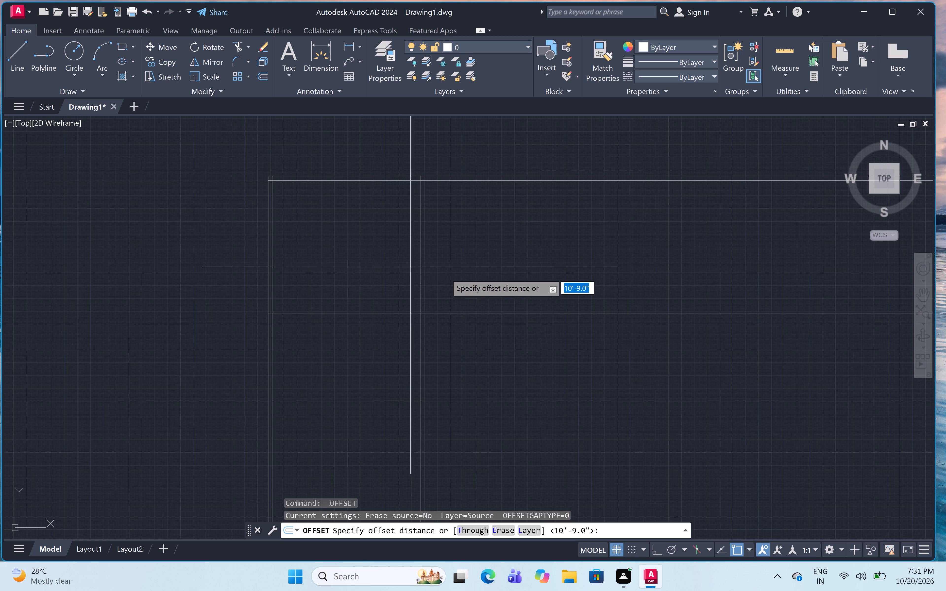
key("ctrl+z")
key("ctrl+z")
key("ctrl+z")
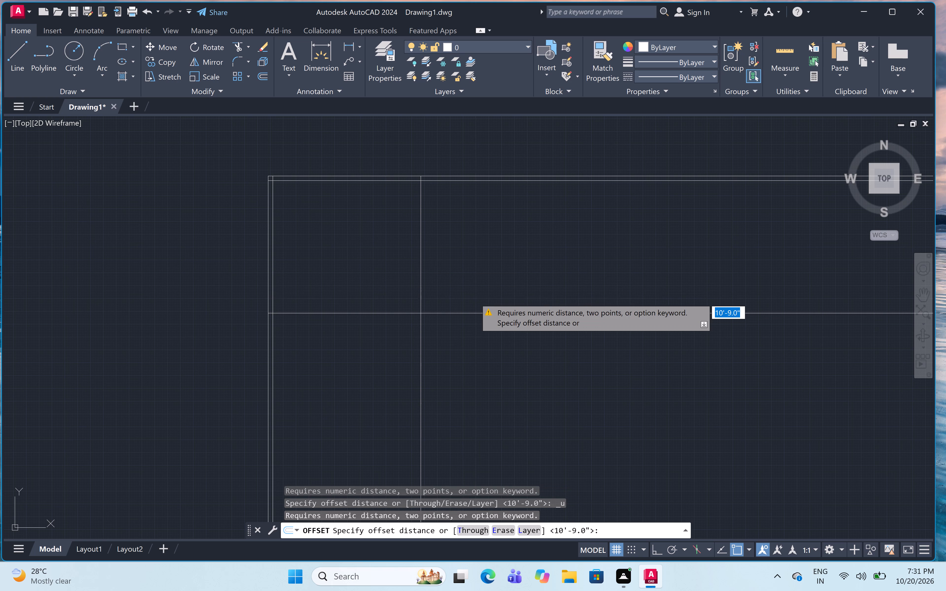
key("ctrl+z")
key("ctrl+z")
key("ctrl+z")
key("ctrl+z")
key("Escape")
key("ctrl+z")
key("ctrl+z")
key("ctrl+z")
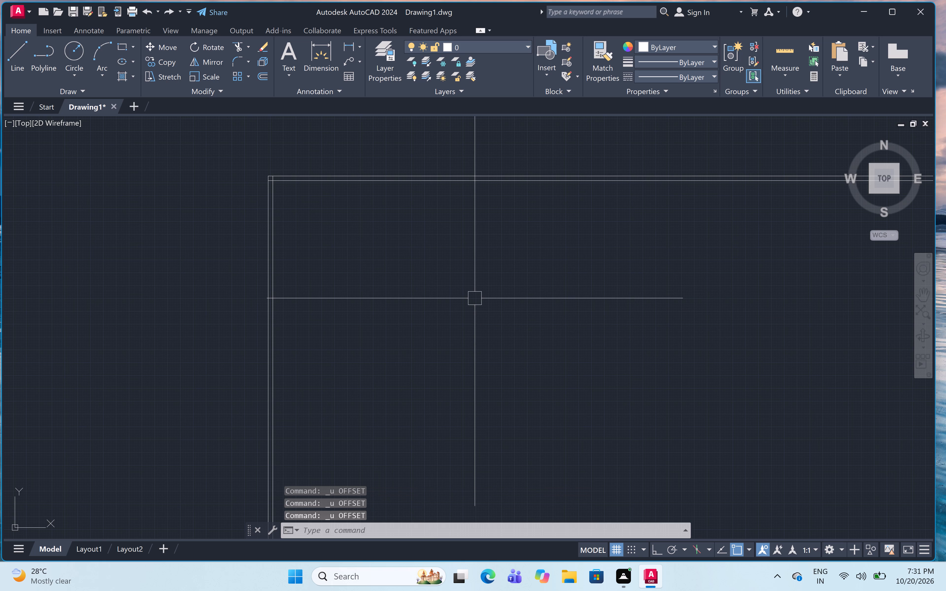
Offset the inner line of the vertical corner wall 12' to the right.
key("Escape")
type("OFF")
key("space")
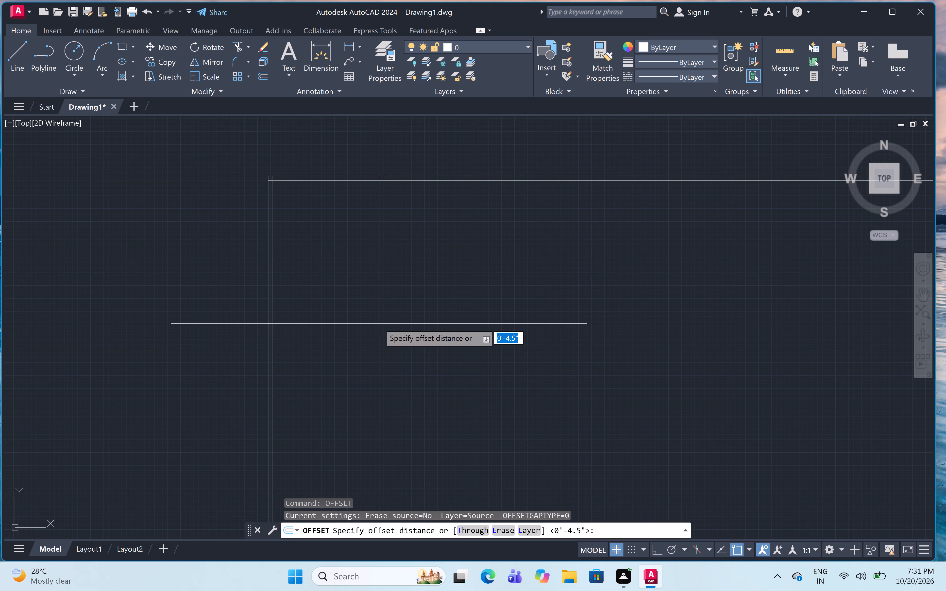
type("13'")
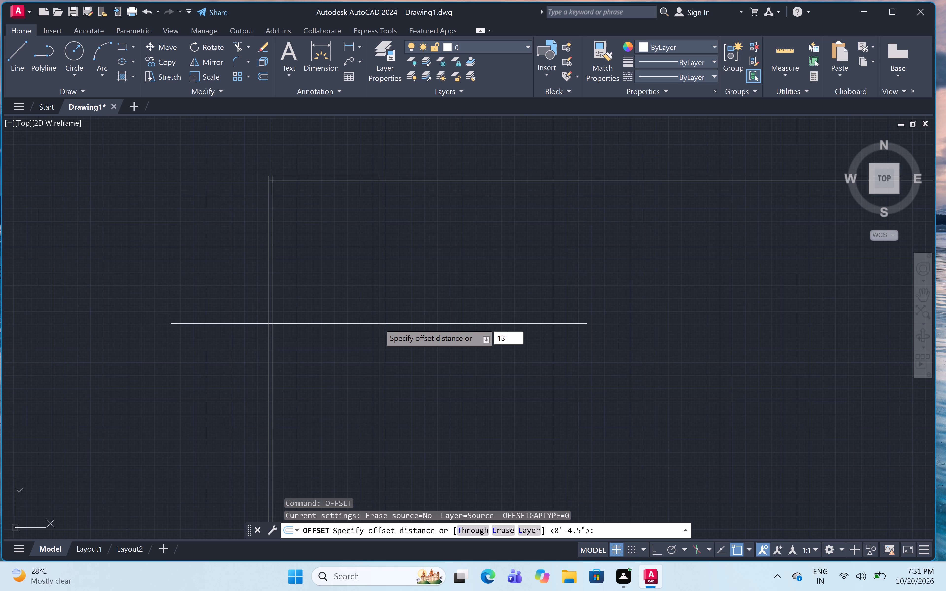
key("BackSpace")
key("BackSpace")
type("2'")
key("space")
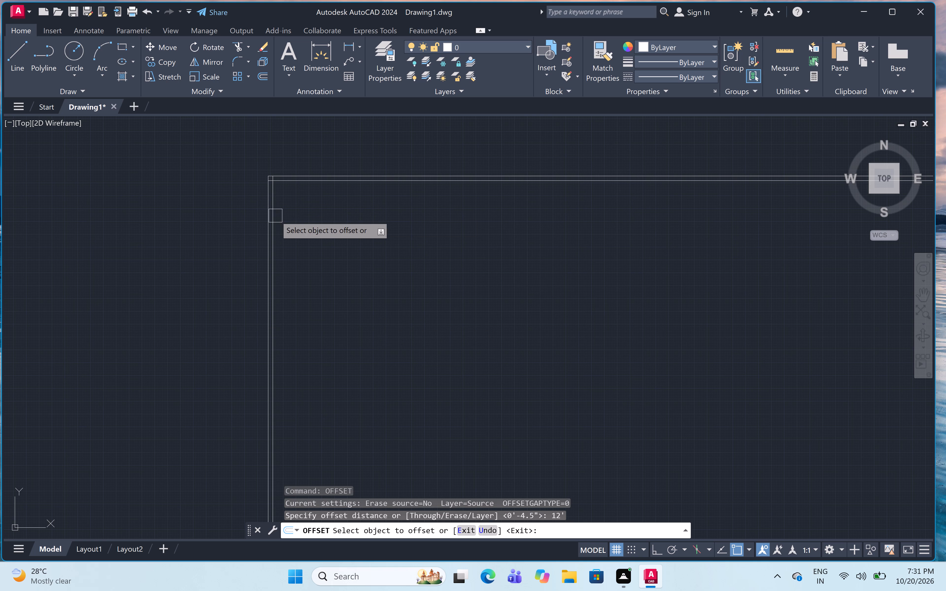
left_click(275, 216)
left_click(575, 217)
key("space")
Offset the inner line of the top horizontal wall 12'9" downward.
key("space")
type("12'")
type("9\"")
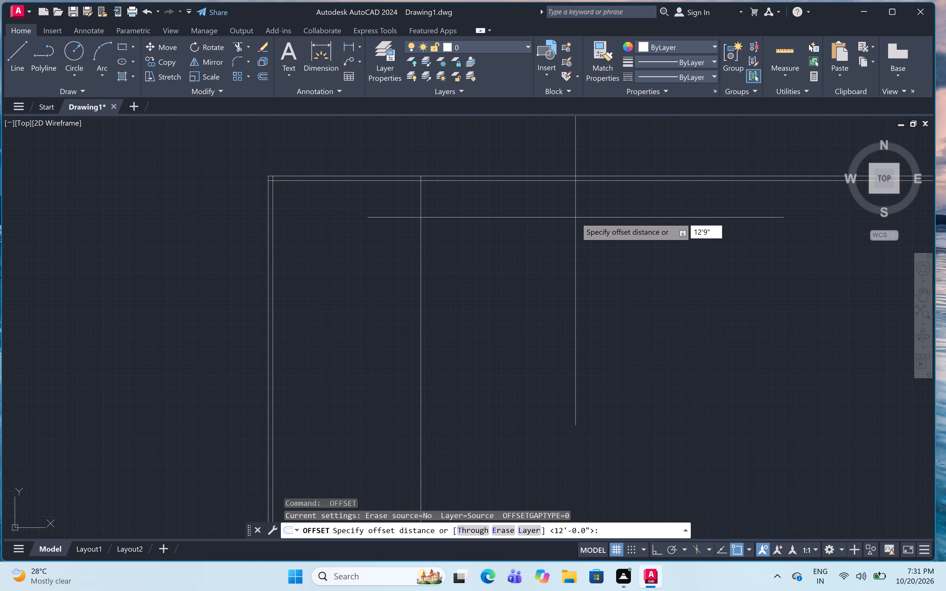
key("space")
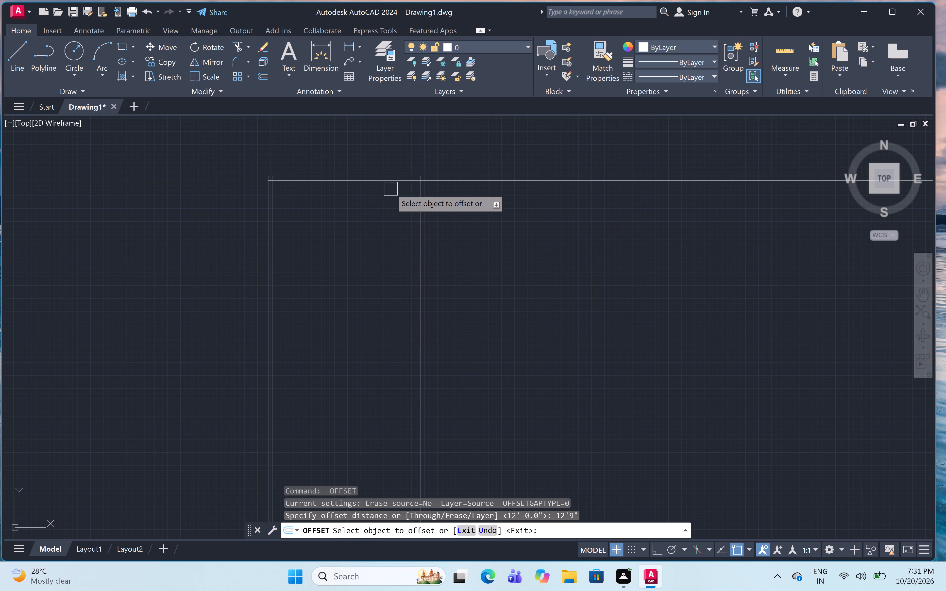
left_click(393, 184)
left_click(432, 348)
key("space")
Offset the new horizontal line 4.5" downward and the new vertical line 4.5" to the right as wall thickness.
key("space")
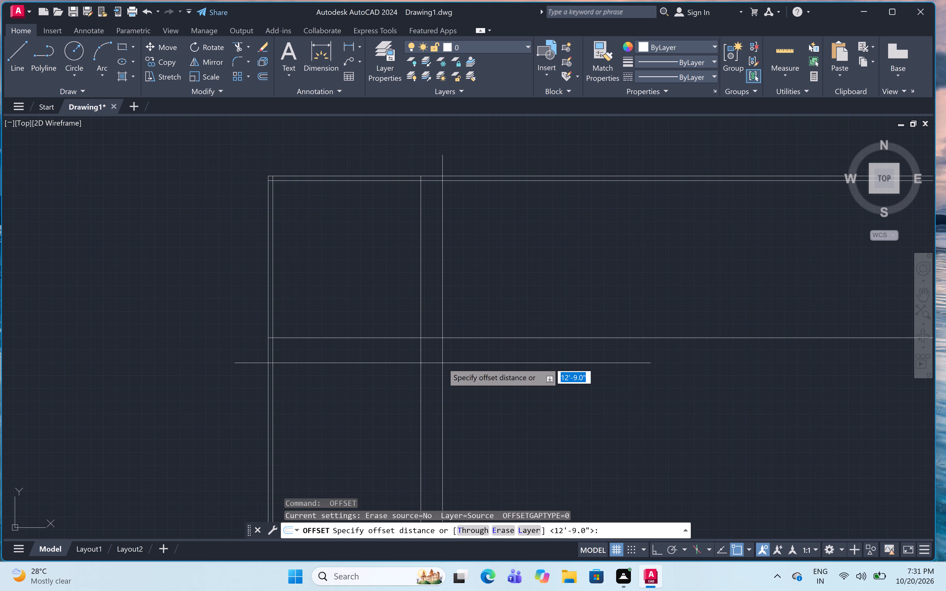
type("4.5\"")
key("space")
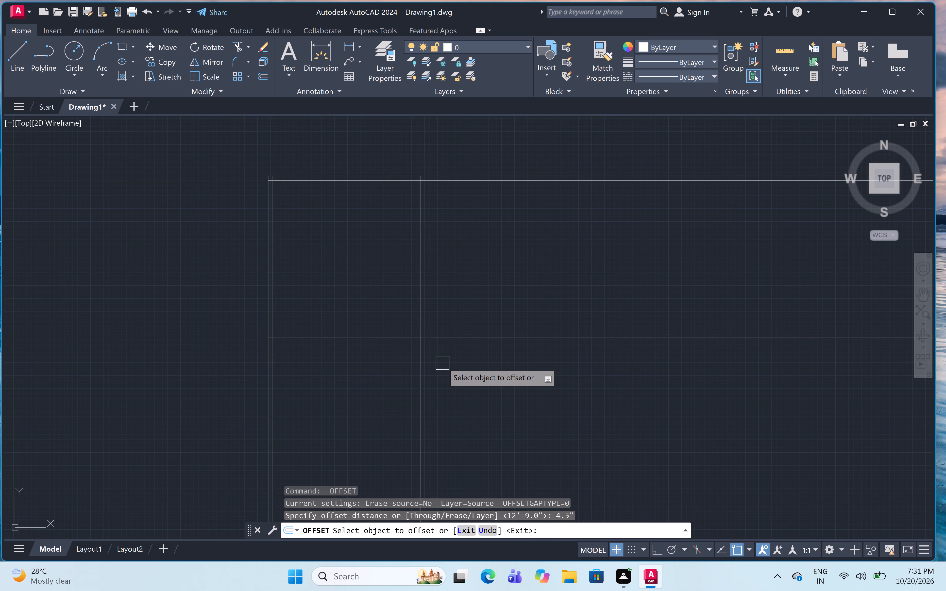
left_click(356, 339)
left_click_drag(357, 402, 360, 394)
left_click_drag(420, 279, 434, 281)
left_click(525, 282)
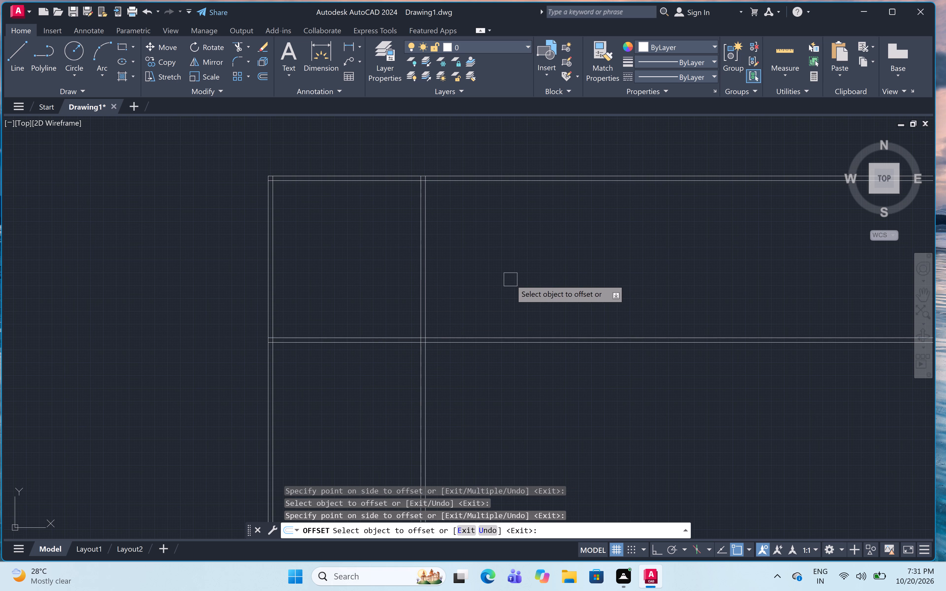
key("space")
Offset the outer-right line of the first vertical partition wall 10' to the right.
key("space")
type("10")
type("'")
key("space")
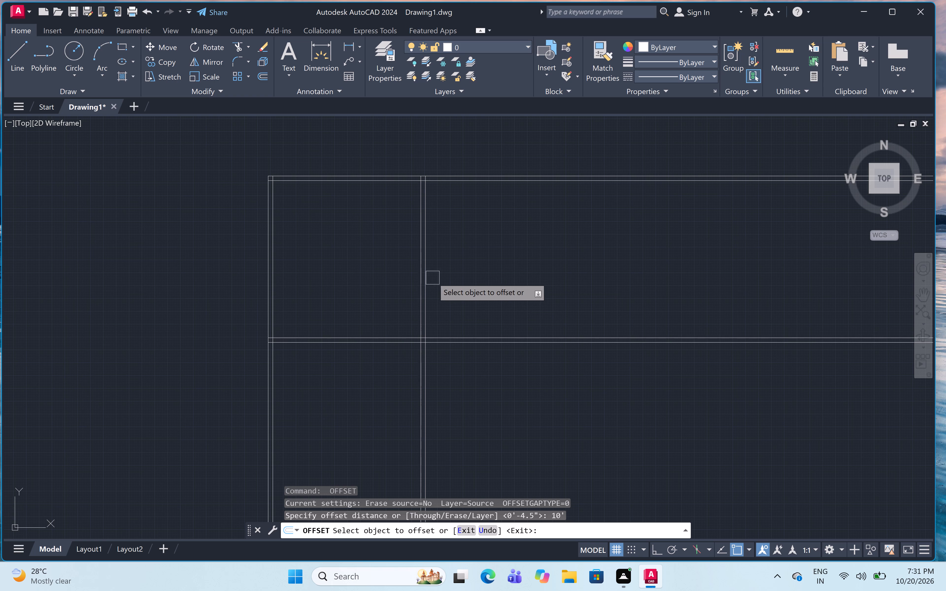
left_click(430, 273)
left_click(711, 271)
key("space")
Offset the newest vertical line 4.5" to the right to complete the second partition wall.
key("space")
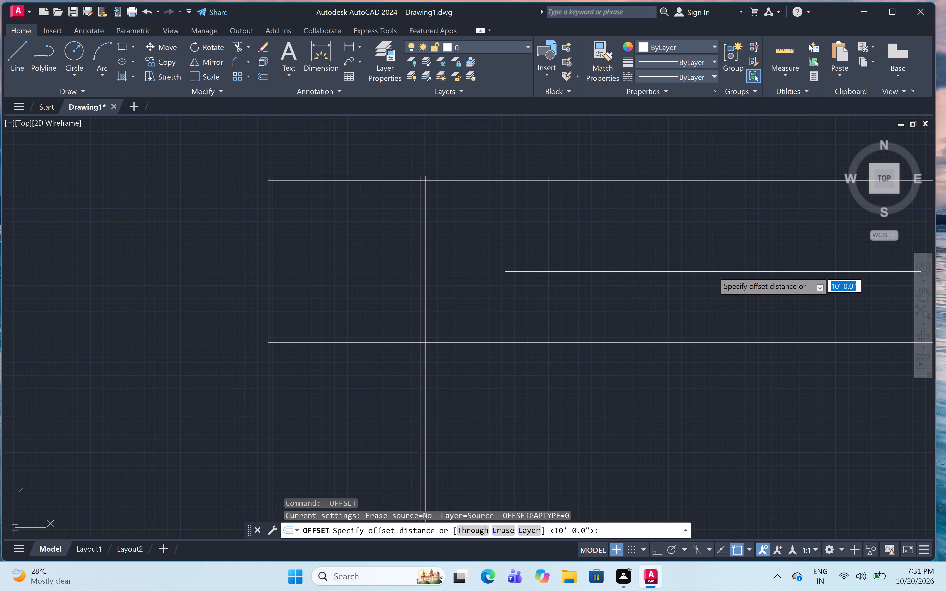
type("4.5\"")
key("space")
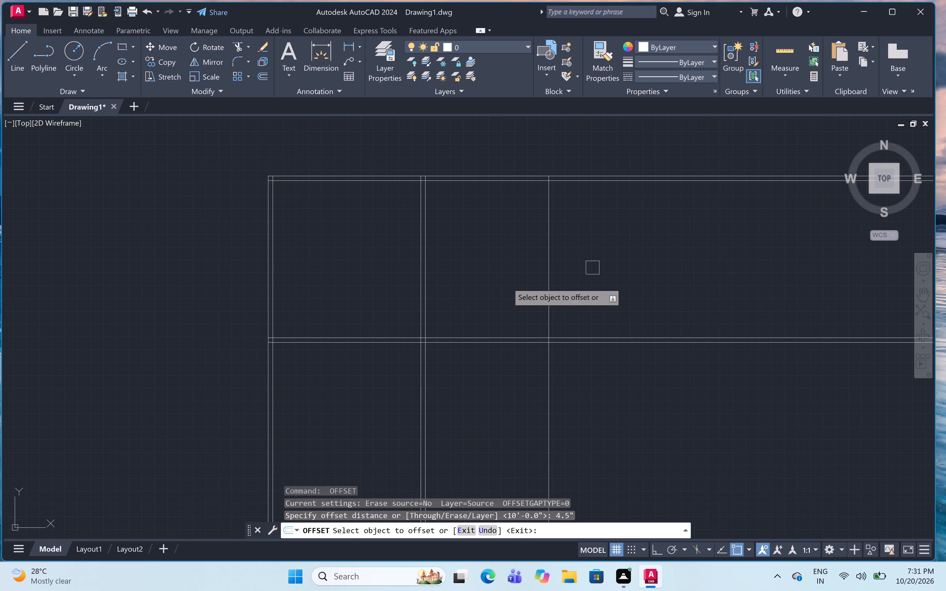
left_click(548, 276)
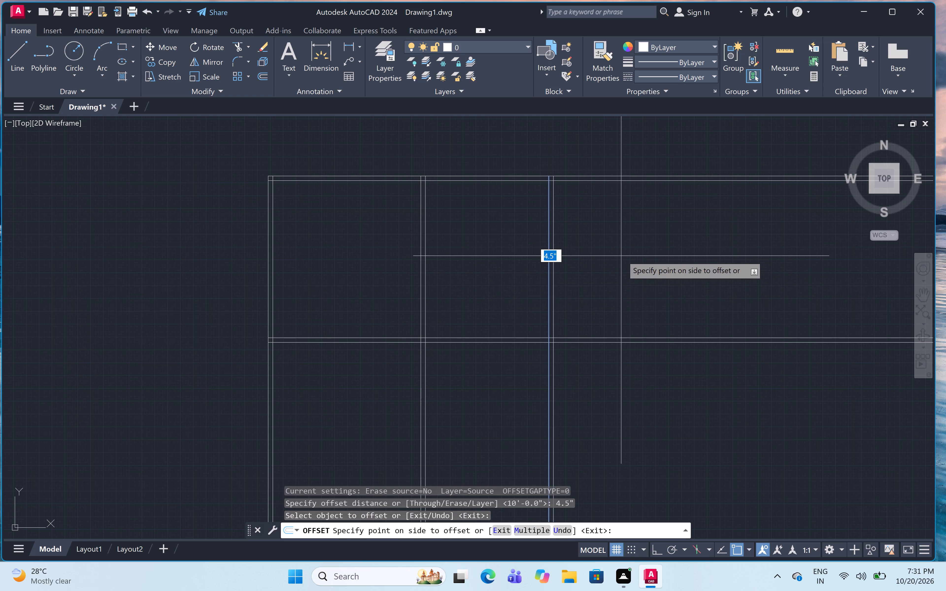
left_click(627, 257)
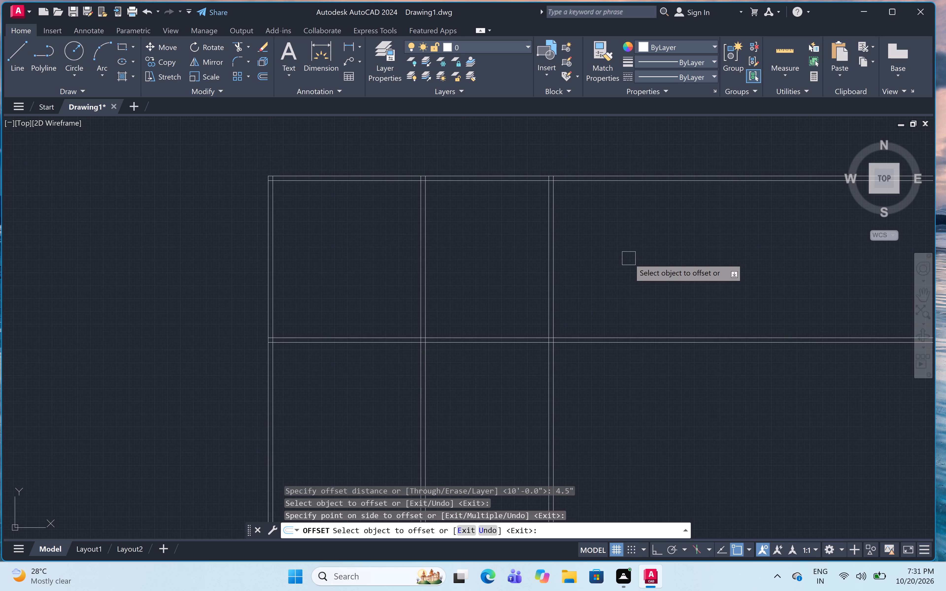
key("space")
Offset the right line of the second partition wall 10' to the right.
key("space")
type("10'")
key("space")
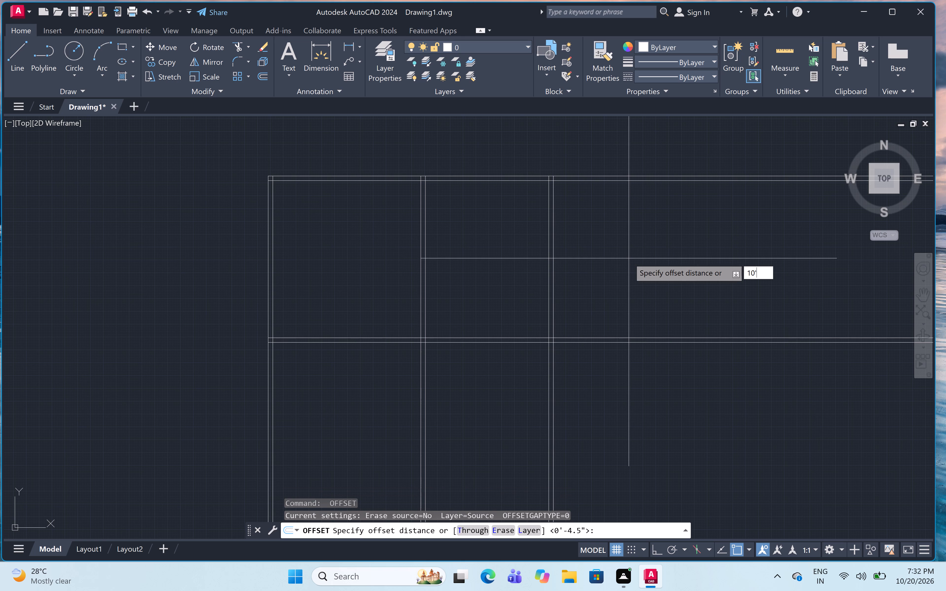
left_click(558, 289)
left_click(790, 241)
key("space")
Offset the newest vertical line 4.5" to the right to complete the third partition wall.
key("space")
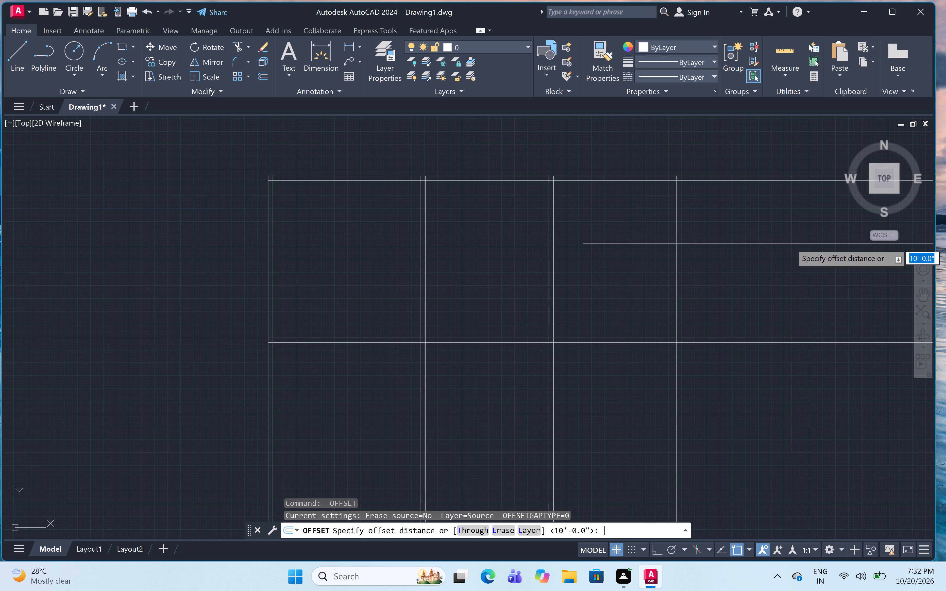
type("4.5\"")
key("space")
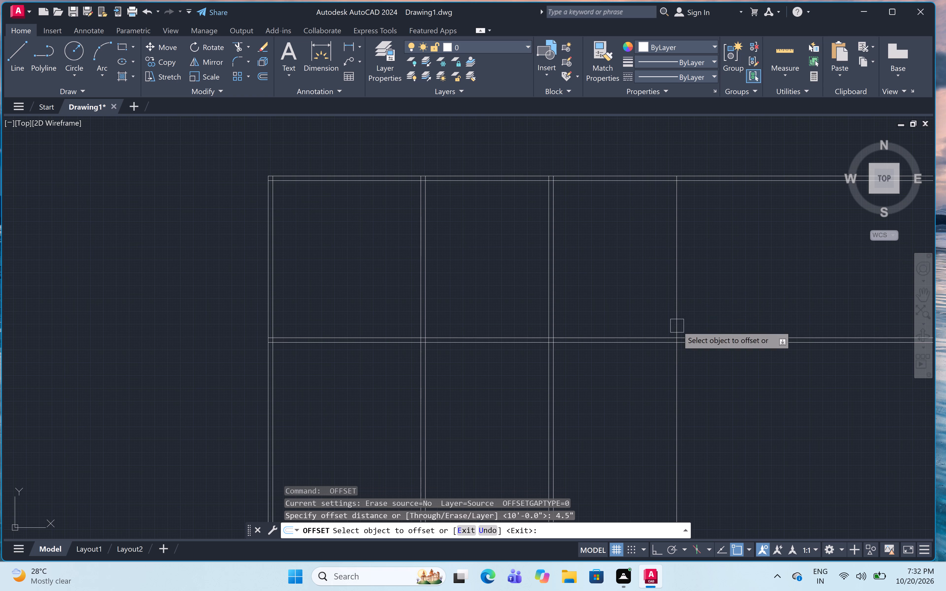
left_click_drag(676, 317, 682, 316)
left_click(858, 270)
middle_click_drag(809, 276, 724, 293)
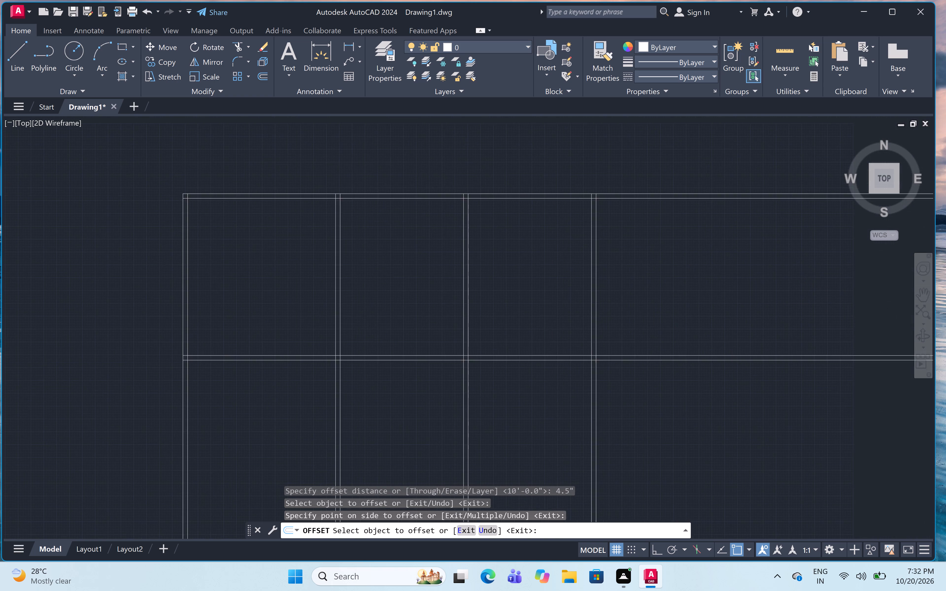
middle_click_drag(724, 293, 712, 284)
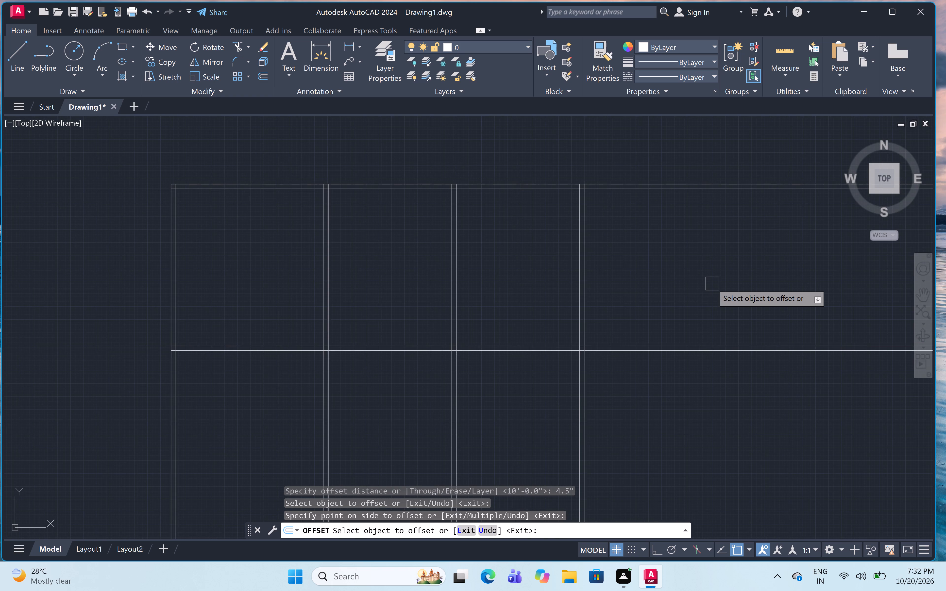
key("Escape")
Offset the right line of the third partition wall 12' to the right.
type("OFF 12'")
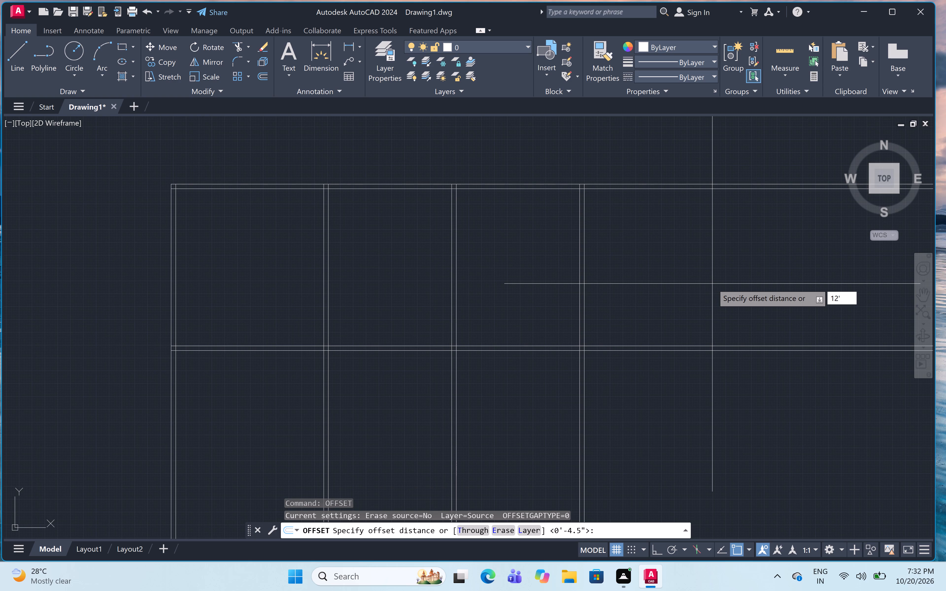
key("space")
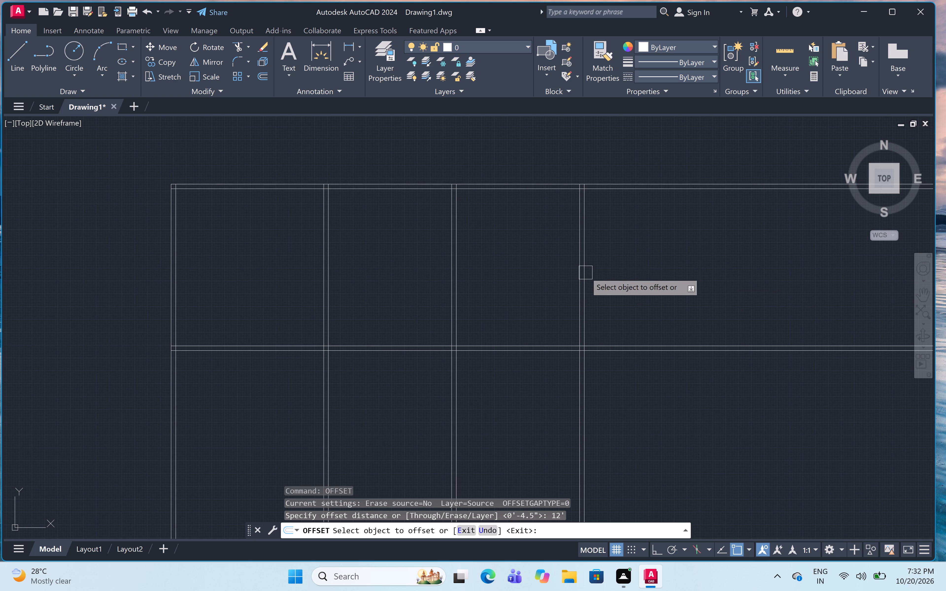
left_click(589, 262)
left_click(722, 250)
key("space")
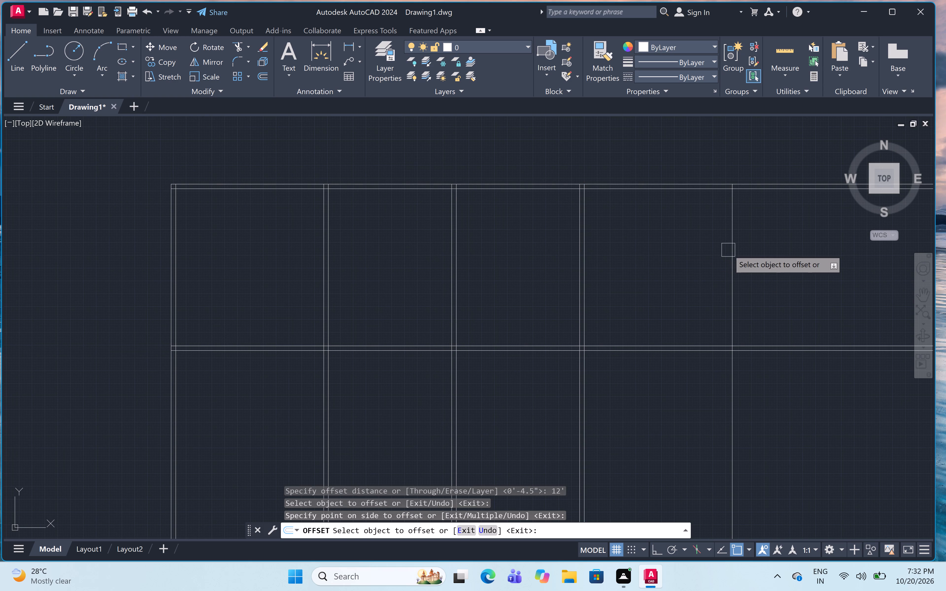
Offset the newest vertical line 4.5" to the right to form the far right wall.
key("space")
type("4.")
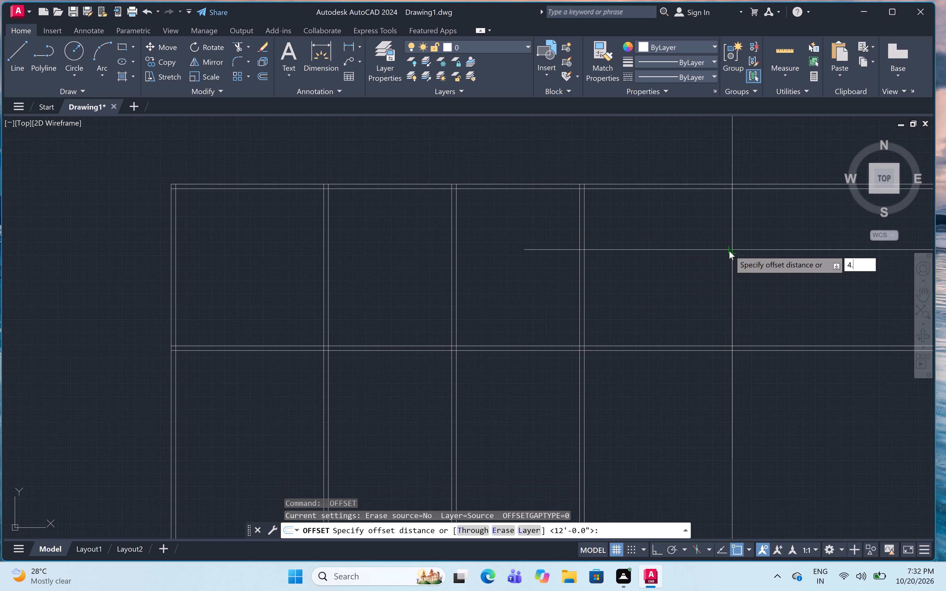
type("5\"")
key("space")
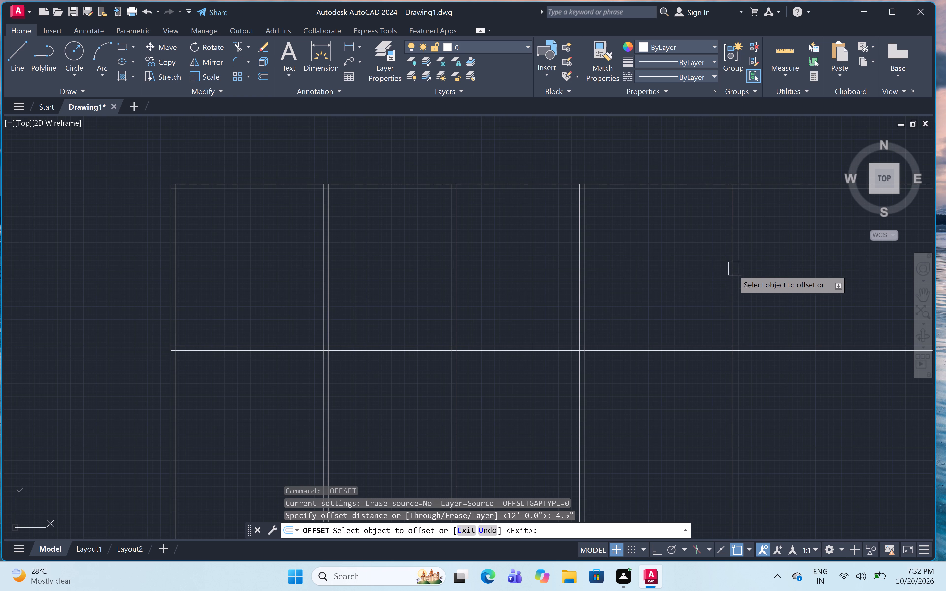
left_click(733, 271)
left_click(804, 261)
middle_click_drag(803, 264, 775, 260)
key("Escape")
Trim the ends of the top and middle horizontal wall lines that extend past the far right wall.
type("TR")
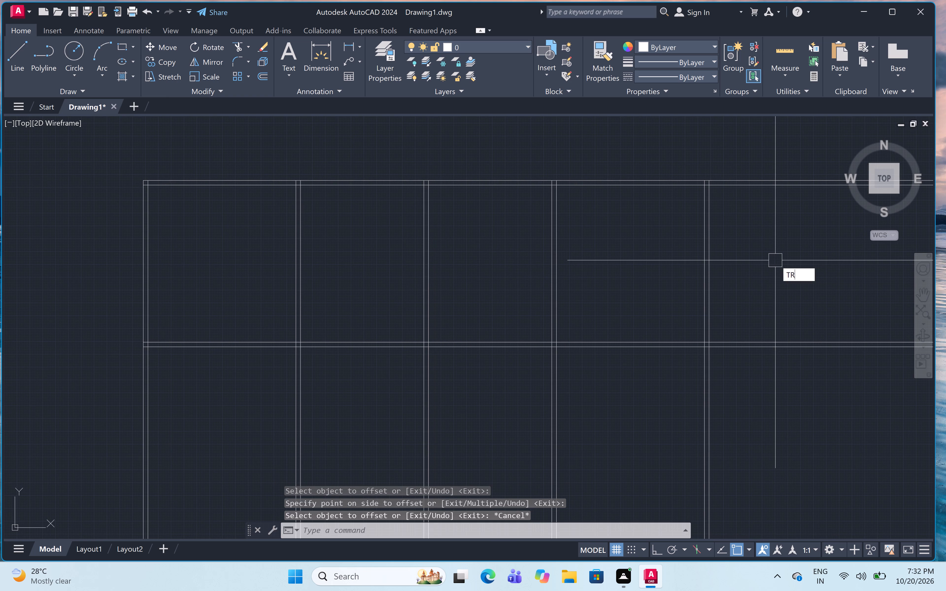
key("space")
left_click(749, 158)
left_click_drag(802, 425, 799, 416)
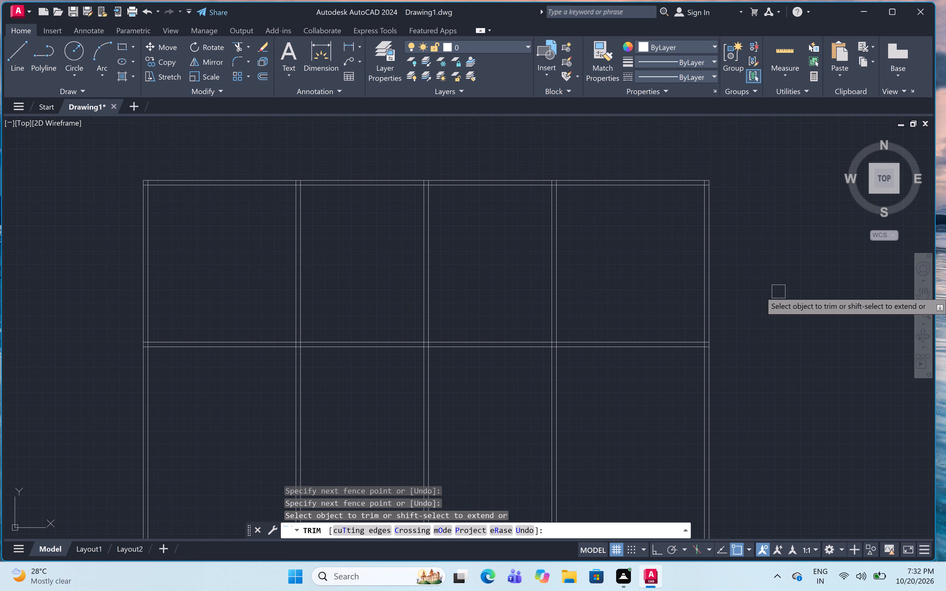
scroll(84, 205, "up", 1)
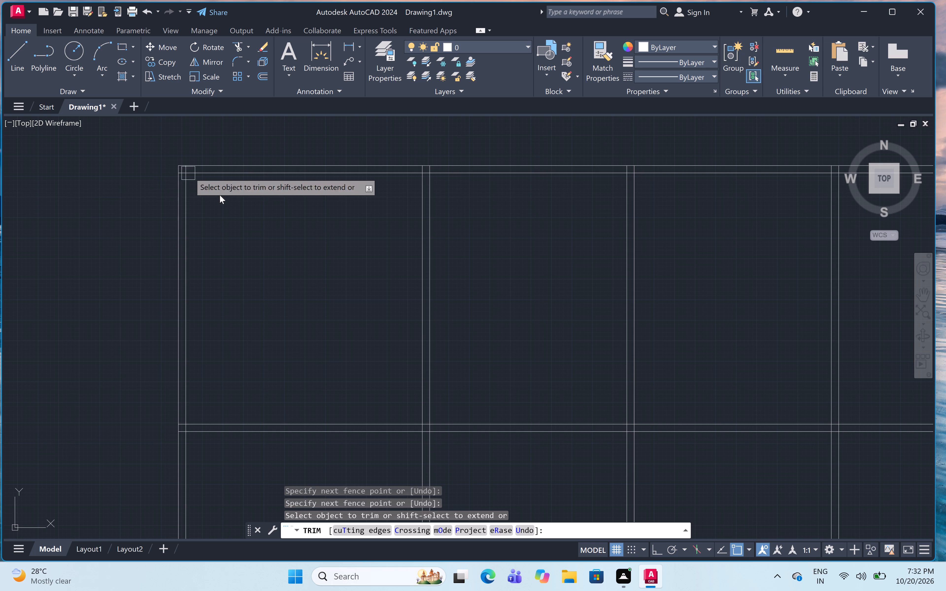
key("Escape")
Offset the inner line of the top horizontal wall 2' downward.
middle_click_drag(295, 228, 270, 277)
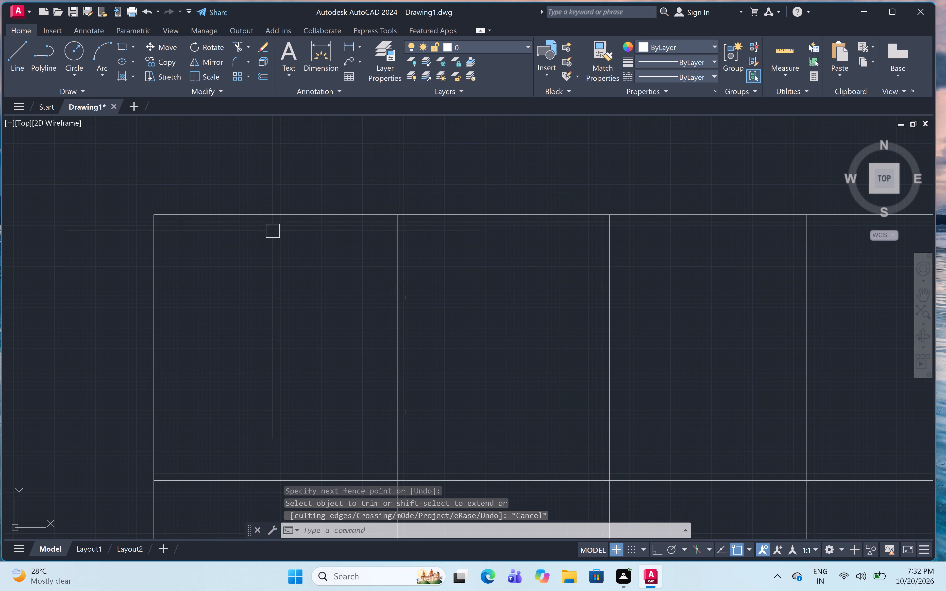
type("OFF")
key("space")
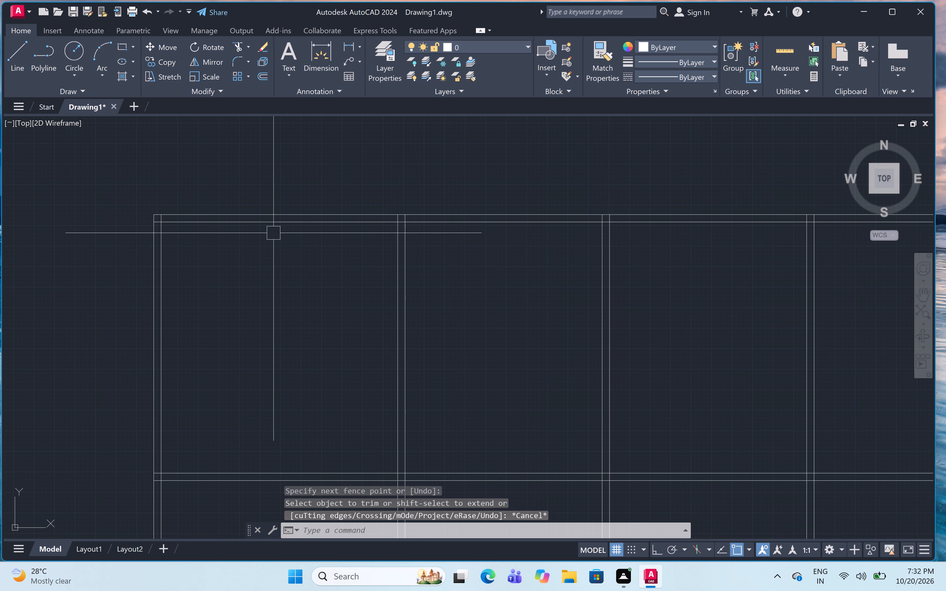
type("2'")
key("space")
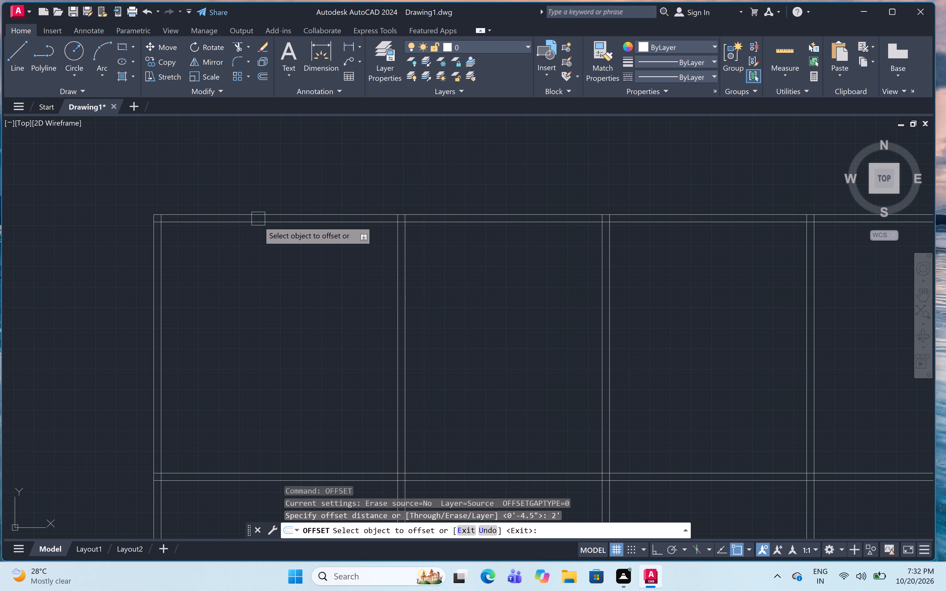
left_click(260, 227)
left_click(287, 363)
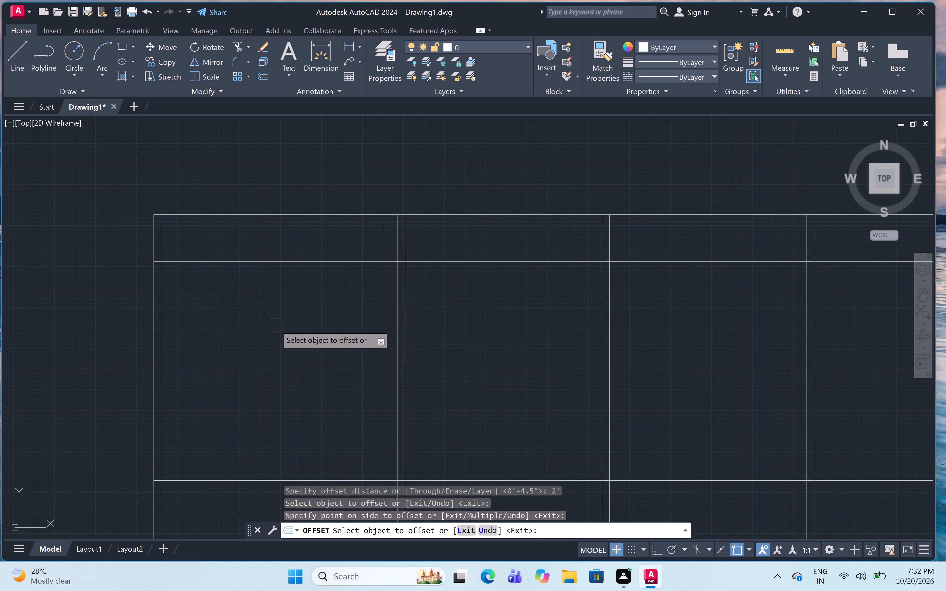
key("space")
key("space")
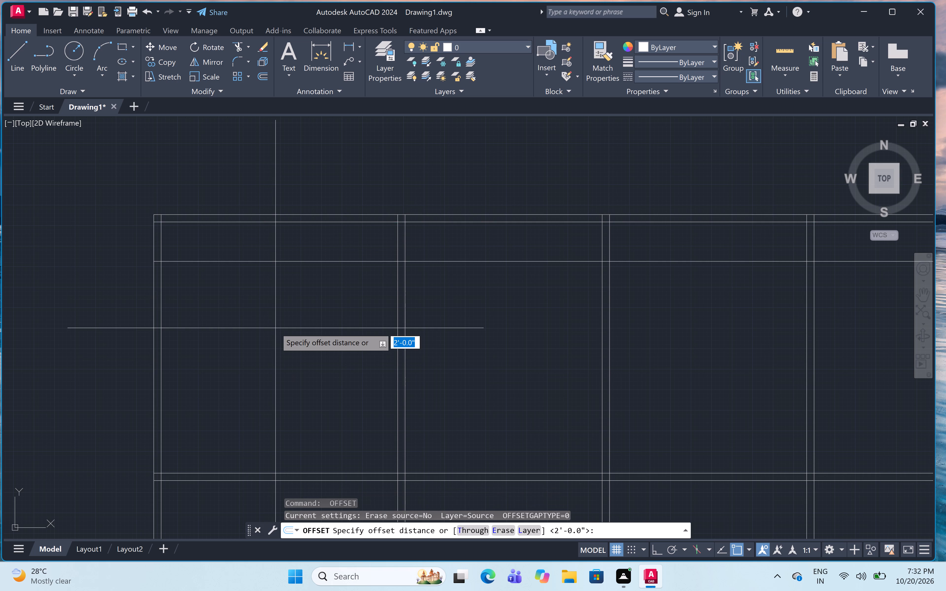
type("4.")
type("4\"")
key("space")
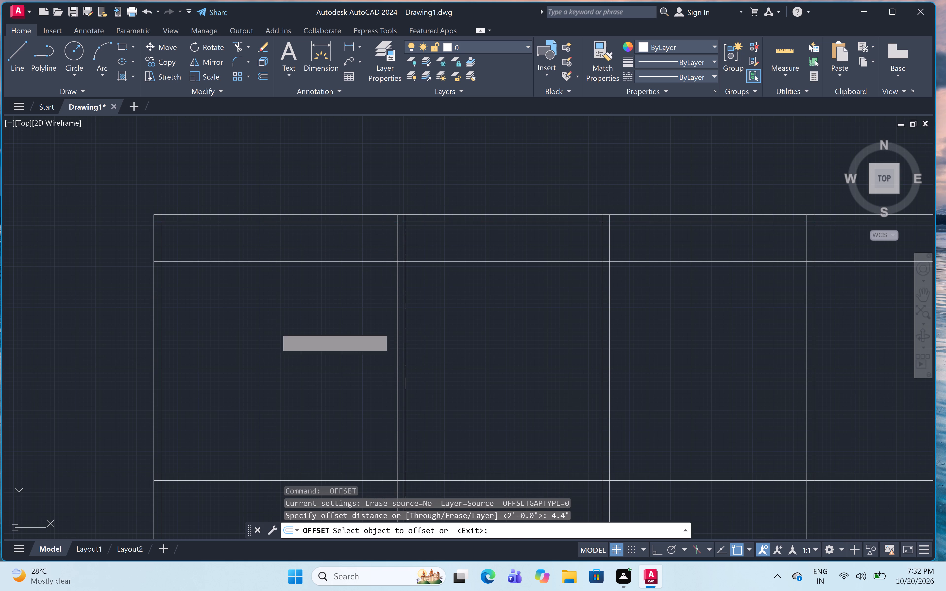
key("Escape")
Offset the horizontal line 2' below the top wall 4.5" upward to form a second wall line.
type("OFF 4.5\"")
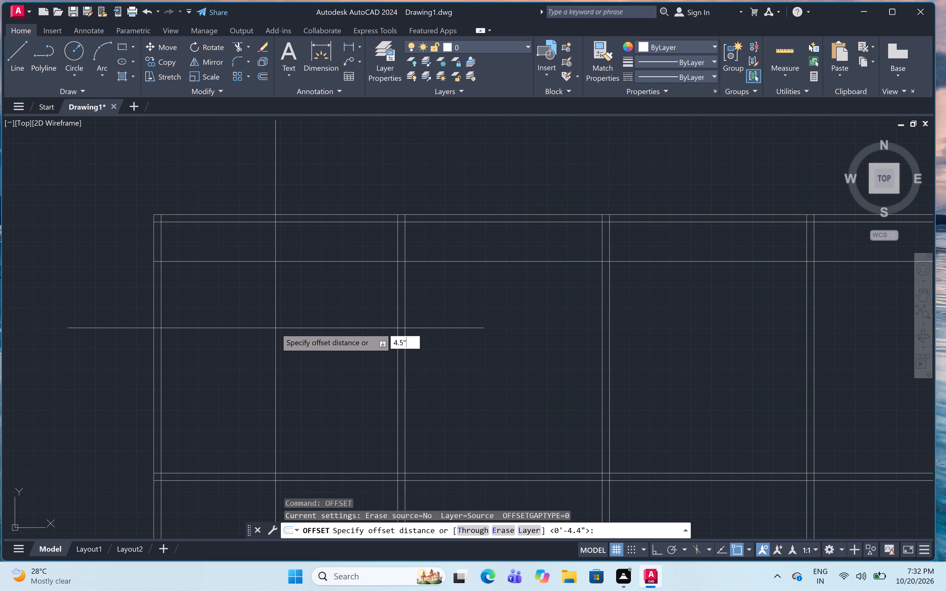
key("space")
left_click(260, 264)
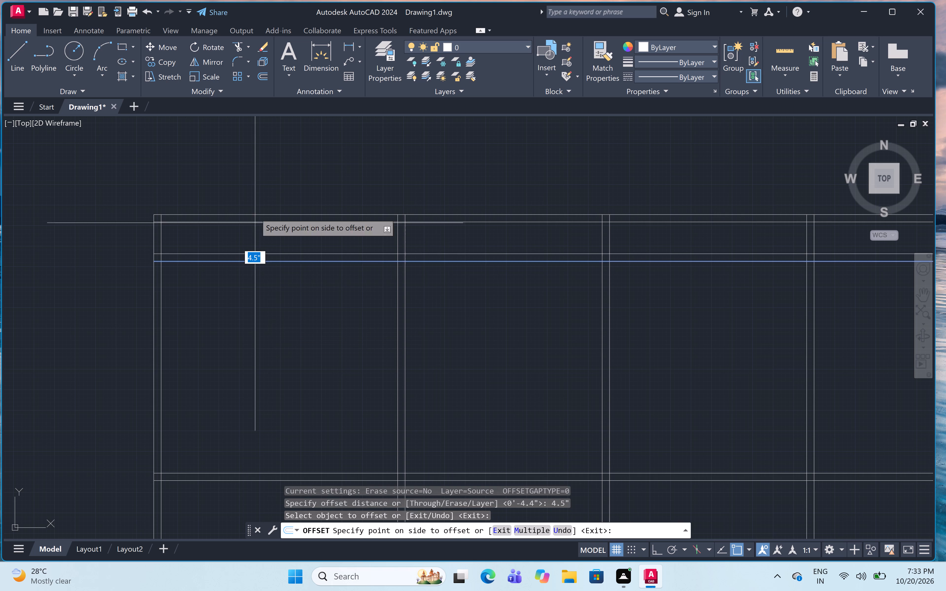
left_click(256, 198)
key("Escape")
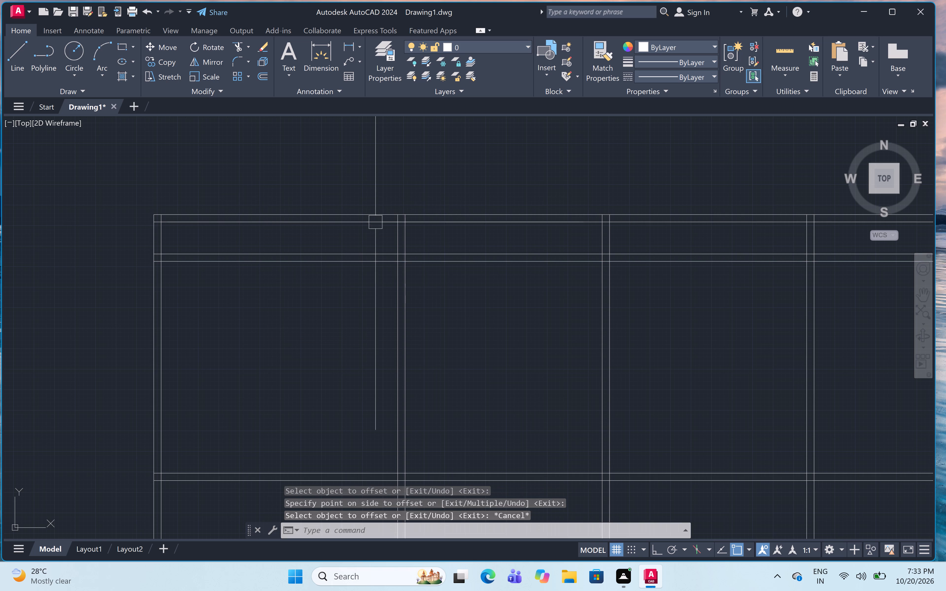
Trim the new horizontal wall's two lines out of both middle bays and from inside the second partition wall.
key("t")
type("R")
key("space")
left_click(442, 238)
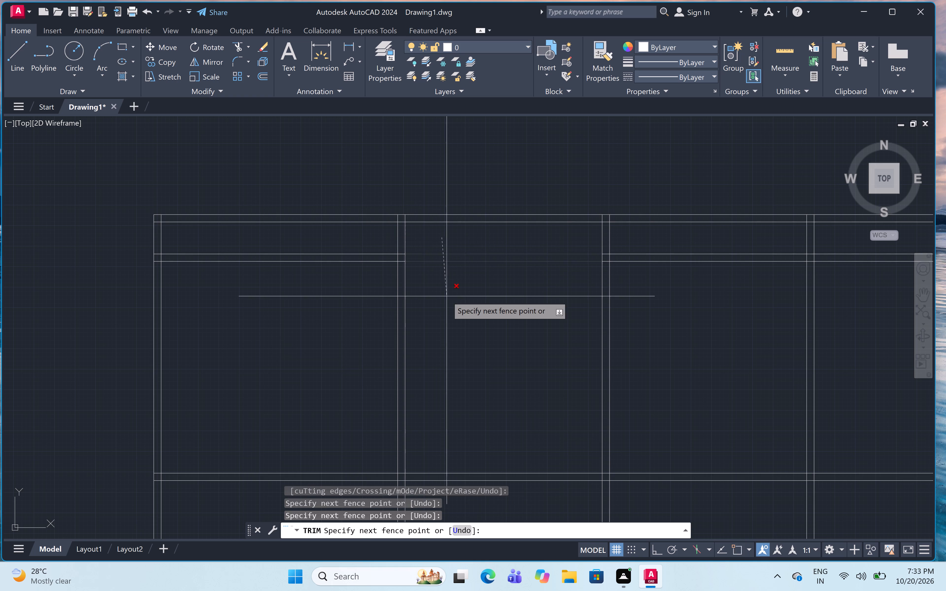
left_click(447, 296)
scroll(446, 291, "down", 1)
scroll(626, 255, "up", 2)
left_click(620, 265)
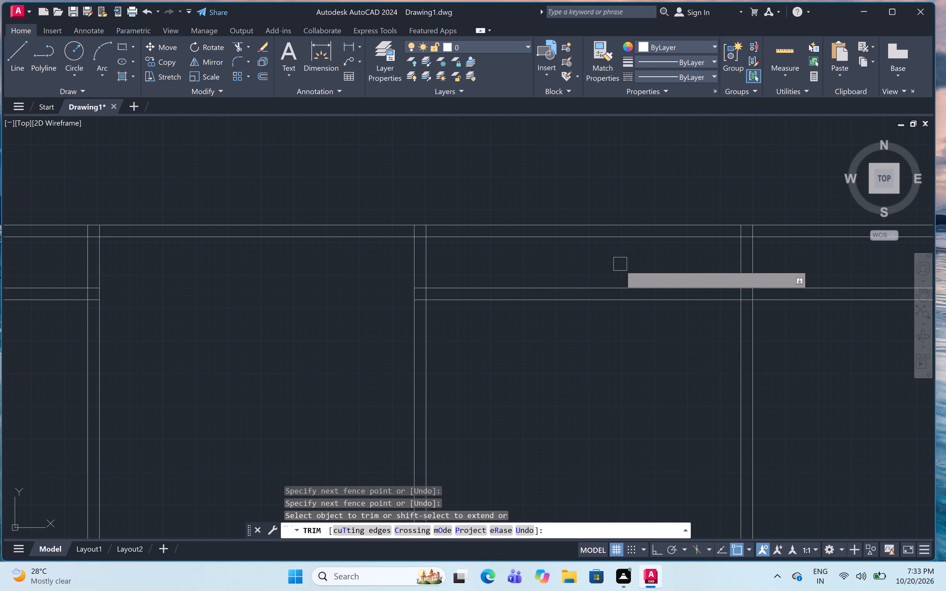
left_click(617, 341)
scroll(422, 289, "up", 5)
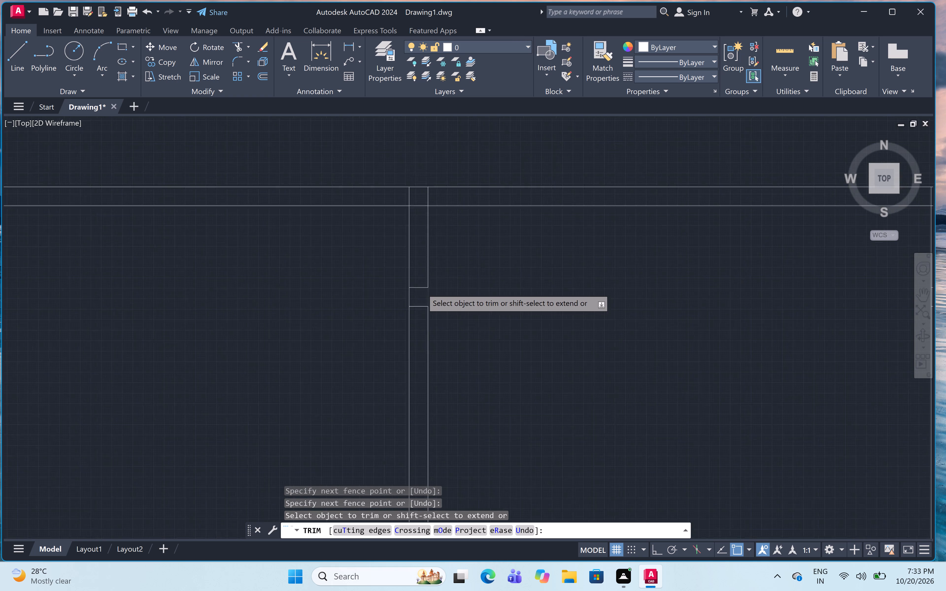
left_click(410, 267)
left_click(421, 361)
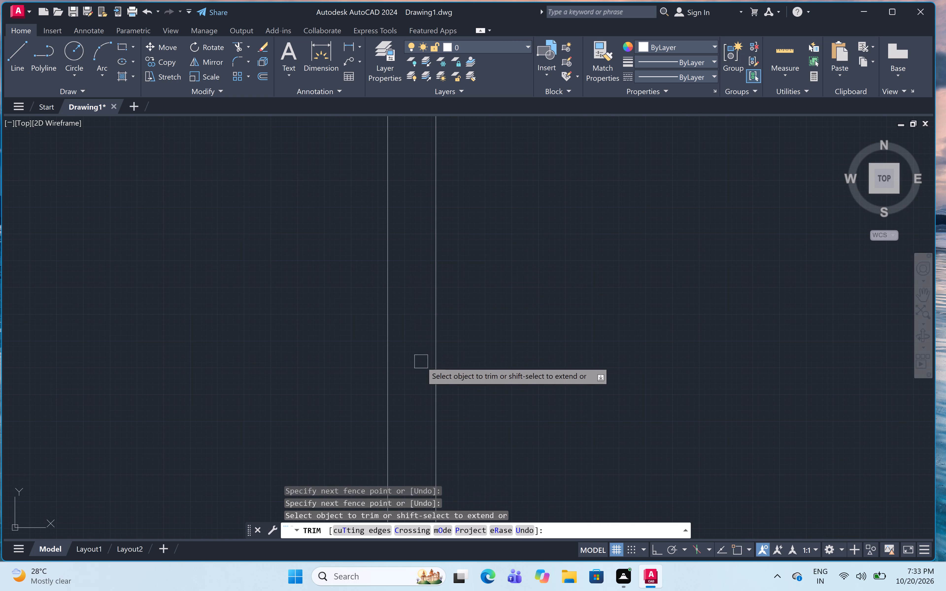
Trim the left wall's inner line above the new horizontal wall and the top wall's inner line across the first bay.
scroll(418, 342, "down", 6)
middle_click_drag(471, 343, 571, 231)
scroll(571, 231, "down", 1)
middle_click_drag(571, 231, 571, 231)
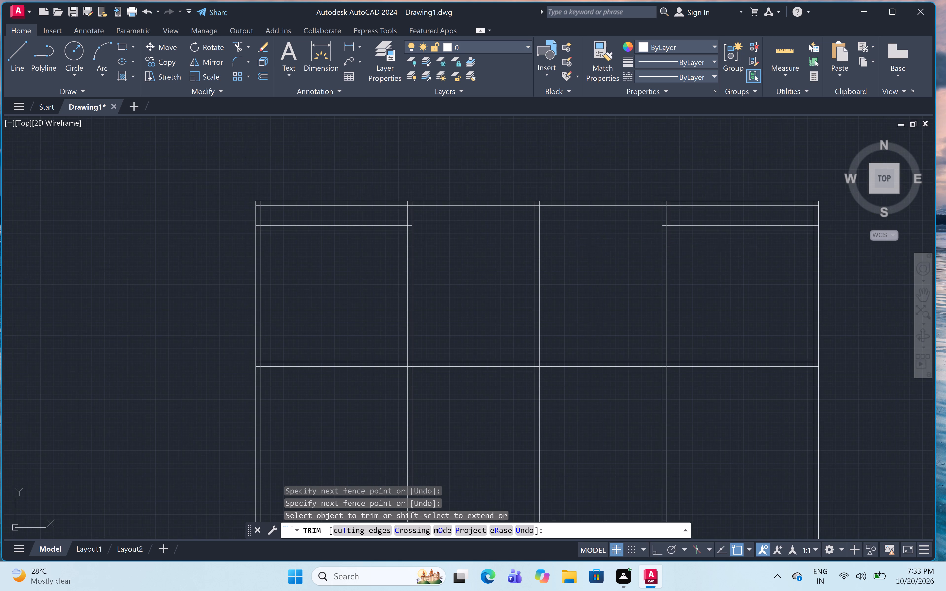
middle_click_drag(571, 231, 525, 262)
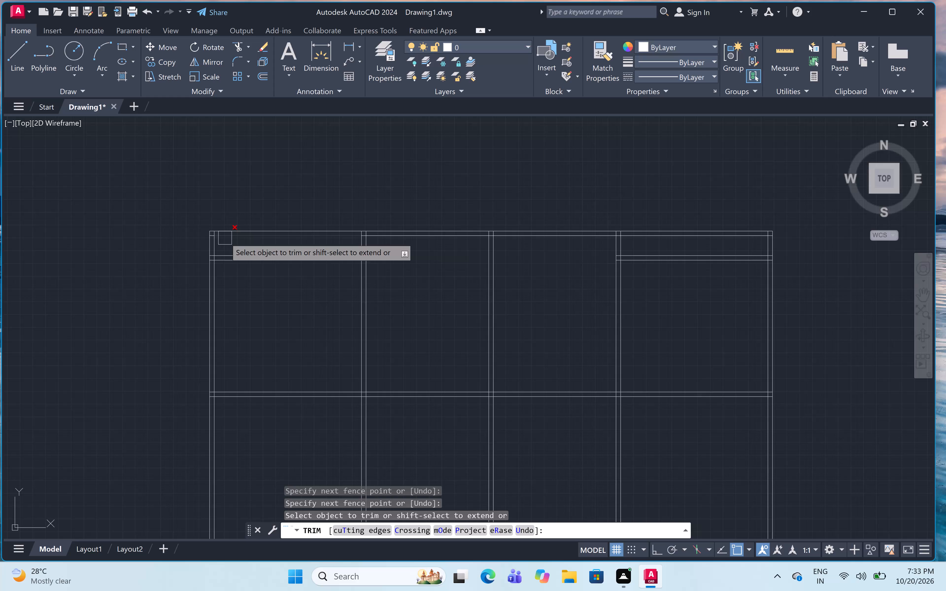
scroll(225, 239, "up", 6)
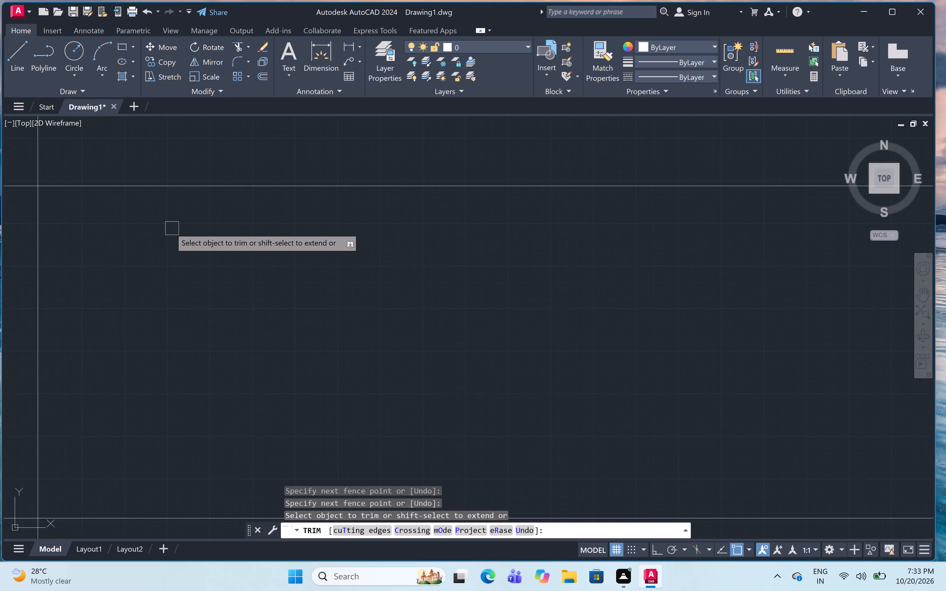
scroll(151, 235, "down", 5)
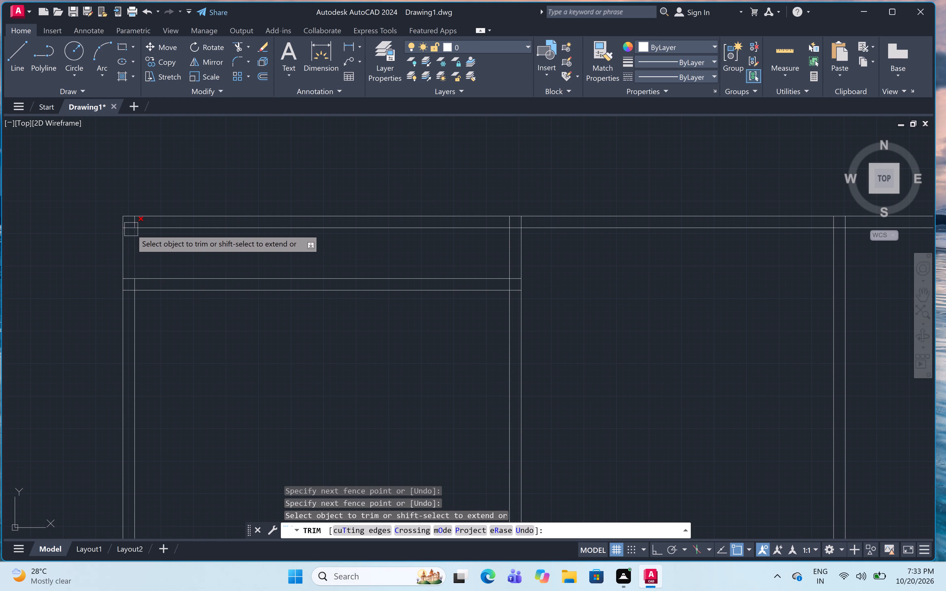
left_click(135, 242)
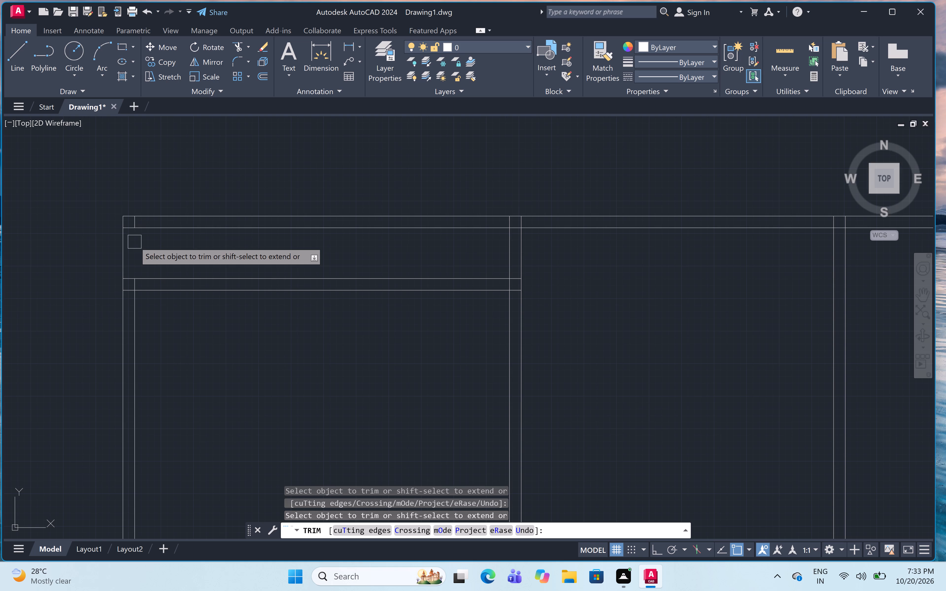
left_click(134, 229)
left_click(142, 229)
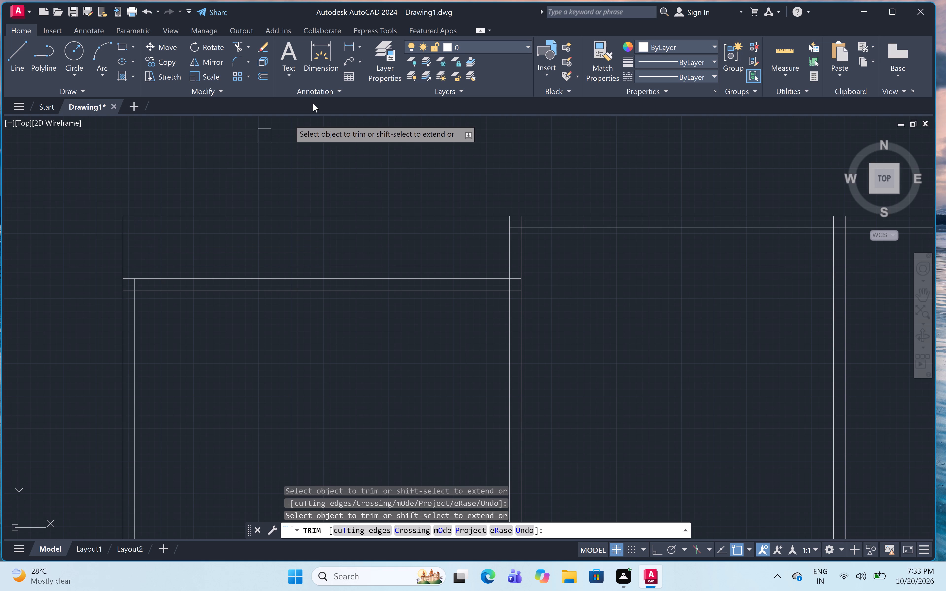
Trim the far right wall's inner line above the new horizontal wall and the top wall's inner line across the last bay.
scroll(313, 103, "down", 4)
scroll(409, 254, "down", 3)
middle_click_drag(470, 266, 383, 287)
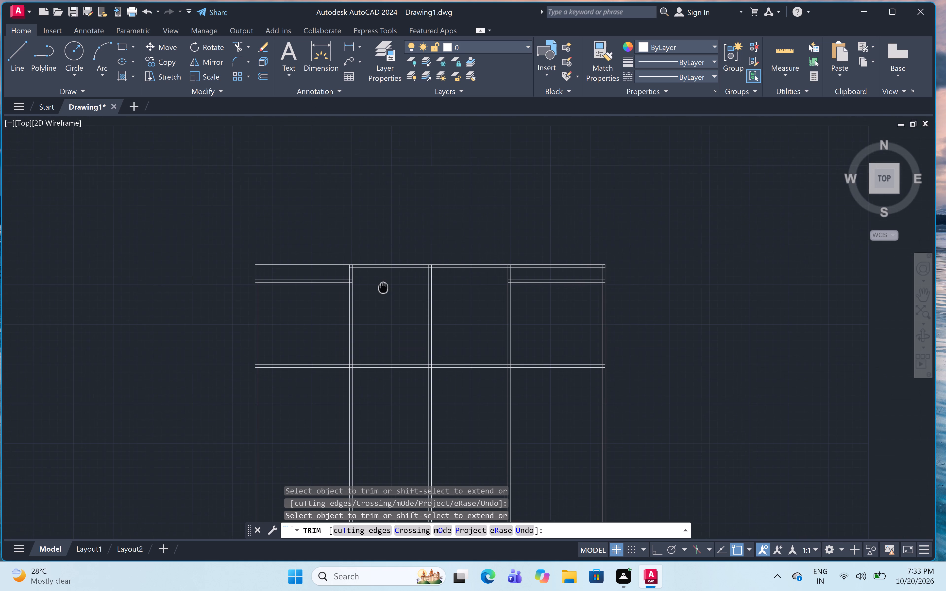
middle_click_drag(383, 287, 382, 287)
scroll(598, 268, "up", 6)
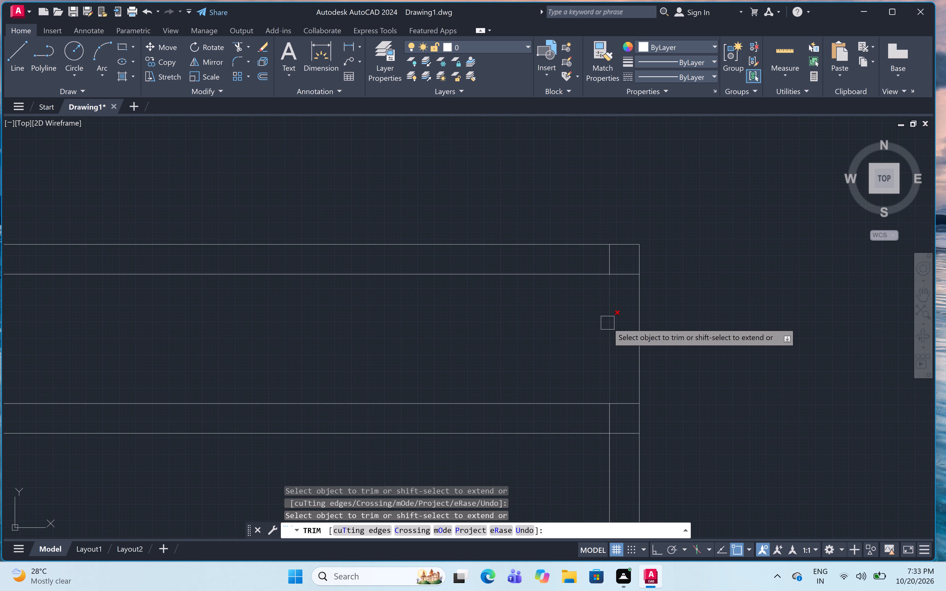
left_click(608, 323)
left_click(593, 262)
left_click(619, 260)
scroll(578, 279, "down", 1)
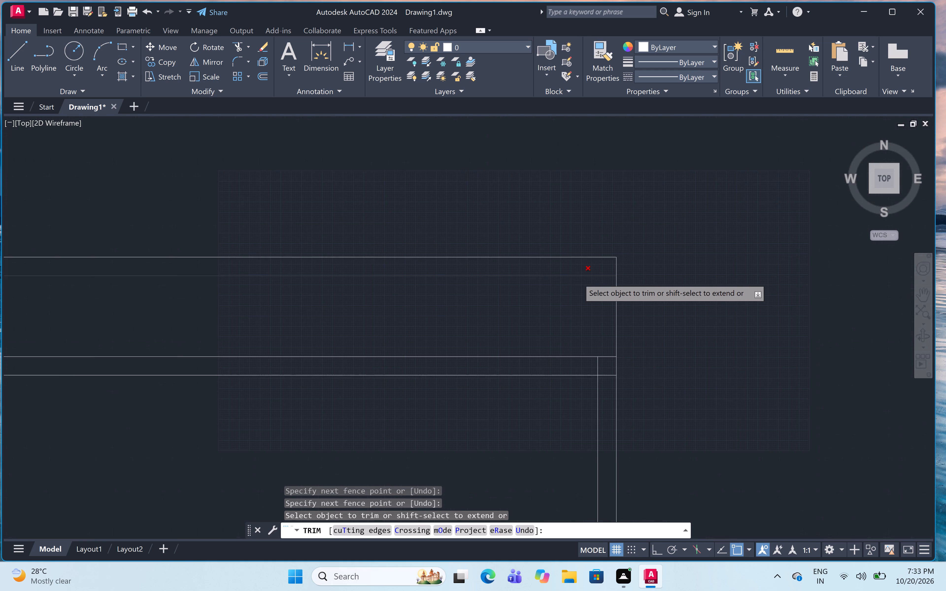
scroll(577, 277, "down", 2)
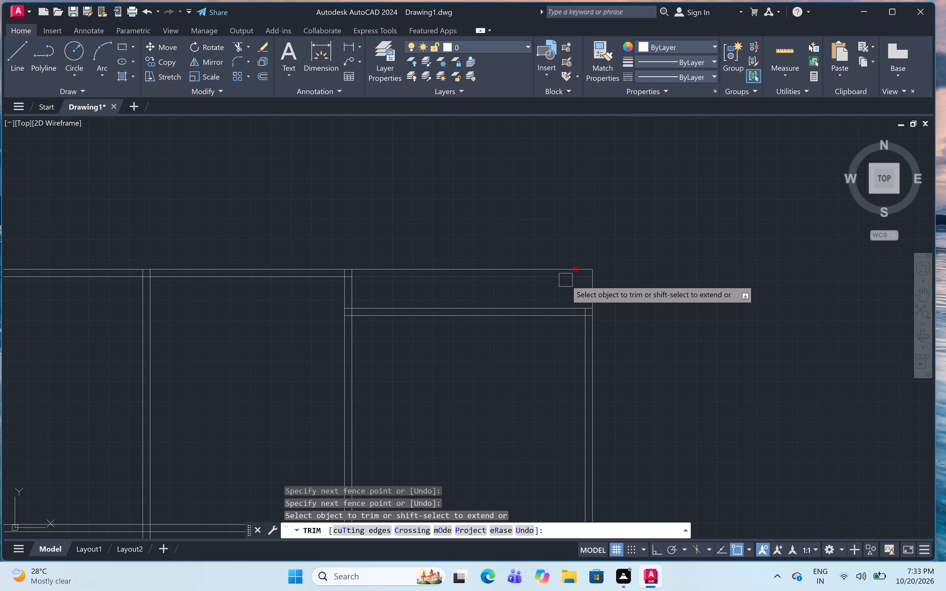
left_click(566, 280)
scroll(690, 188, "down", 2)
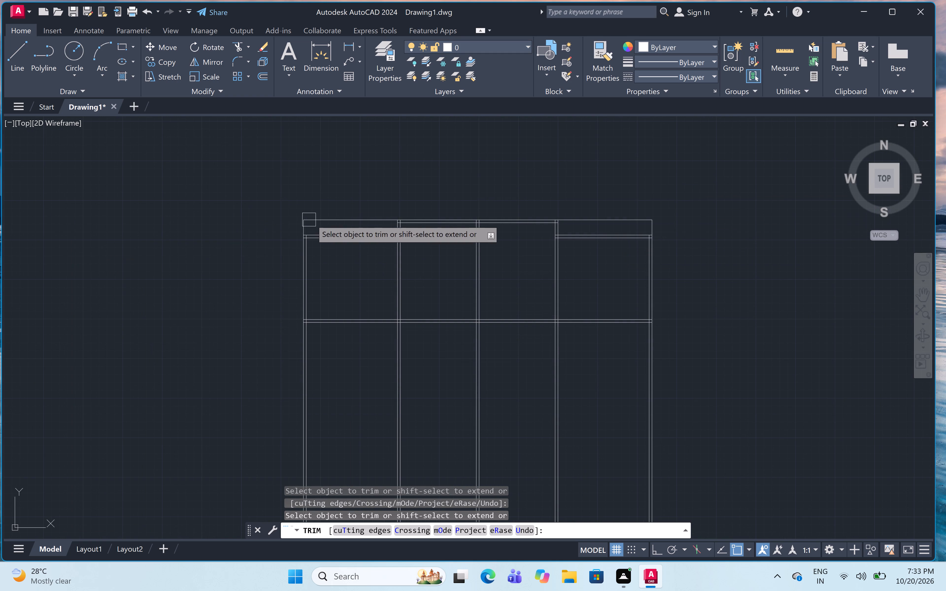
scroll(364, 195, "up", 4)
scroll(364, 195, "down", 3)
middle_click_drag(364, 198, 403, 175)
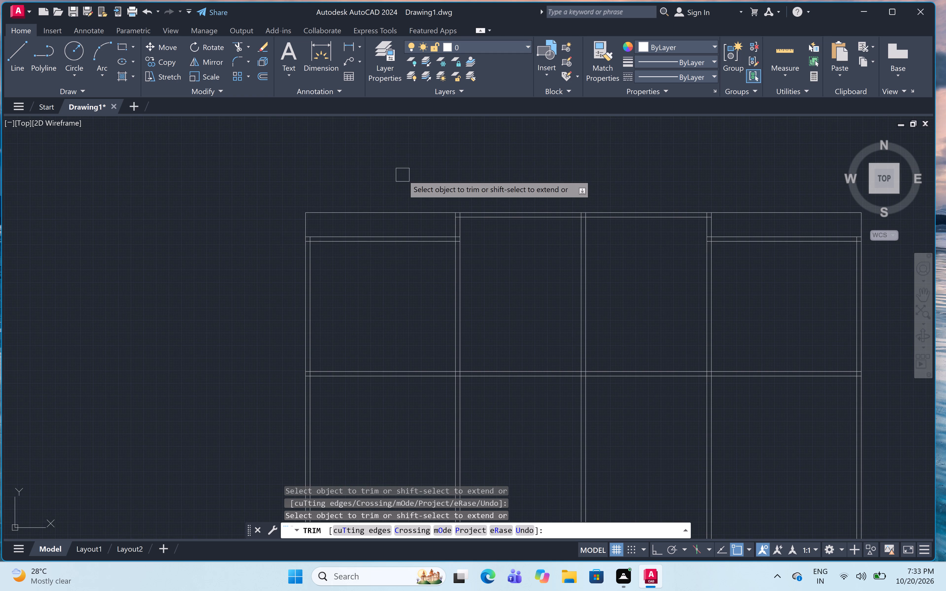
key("Escape")
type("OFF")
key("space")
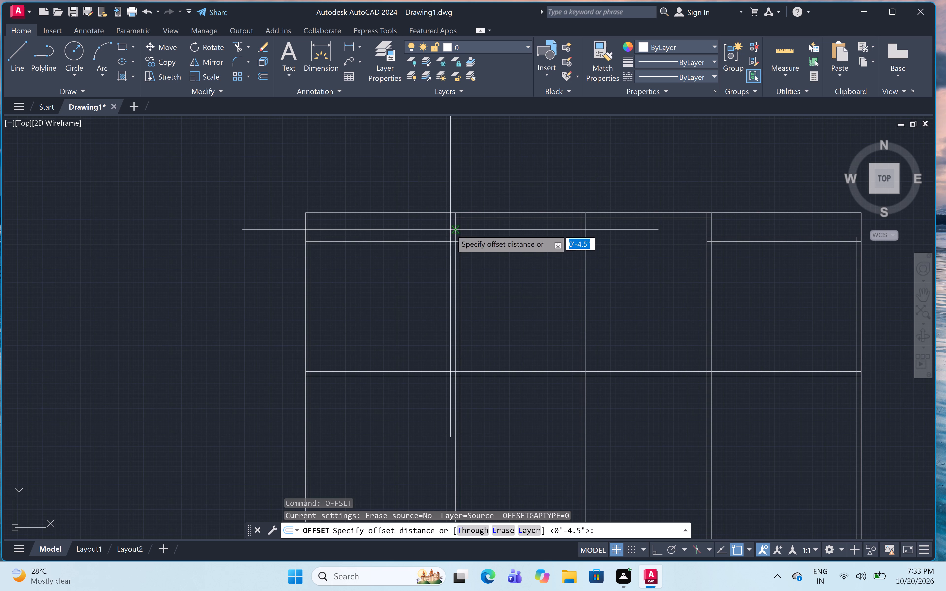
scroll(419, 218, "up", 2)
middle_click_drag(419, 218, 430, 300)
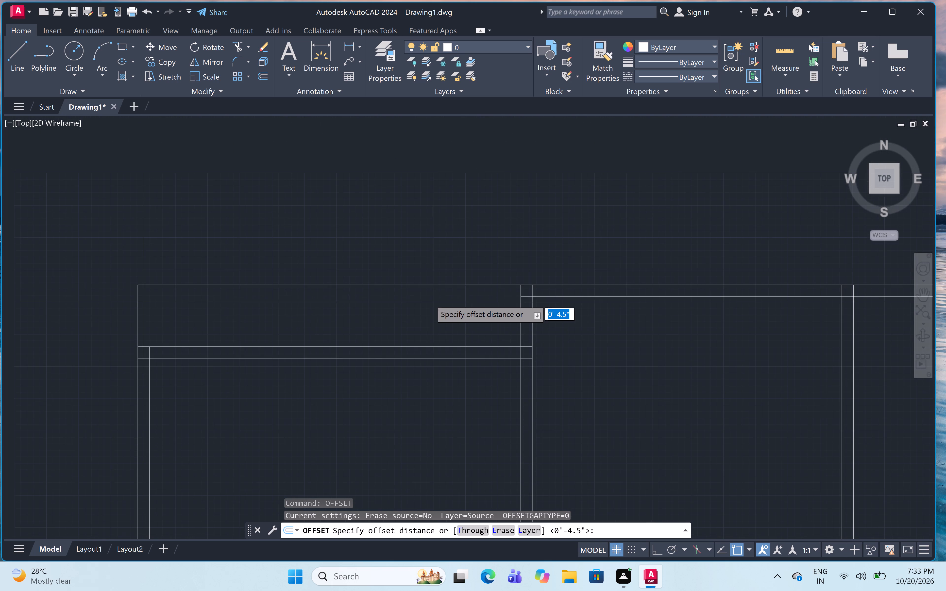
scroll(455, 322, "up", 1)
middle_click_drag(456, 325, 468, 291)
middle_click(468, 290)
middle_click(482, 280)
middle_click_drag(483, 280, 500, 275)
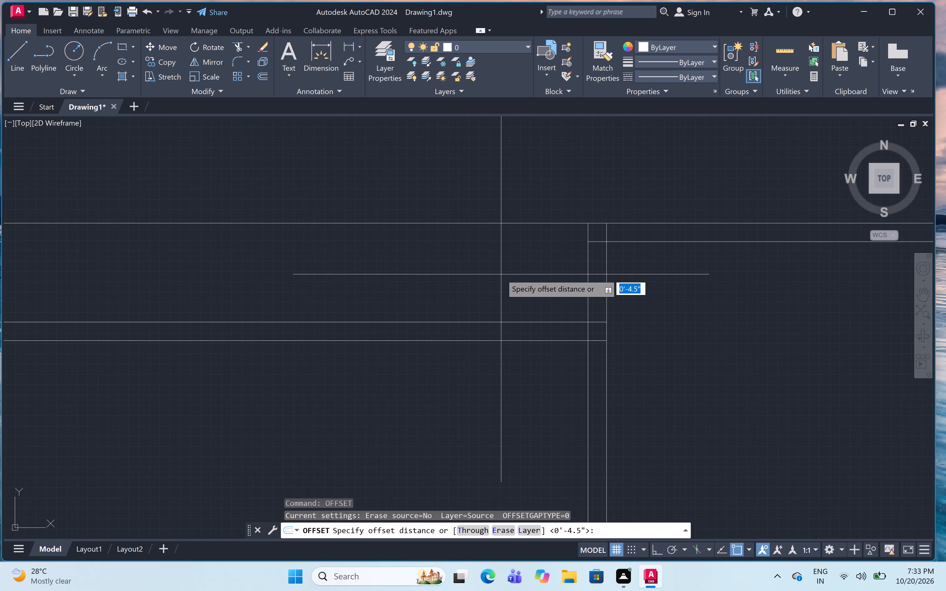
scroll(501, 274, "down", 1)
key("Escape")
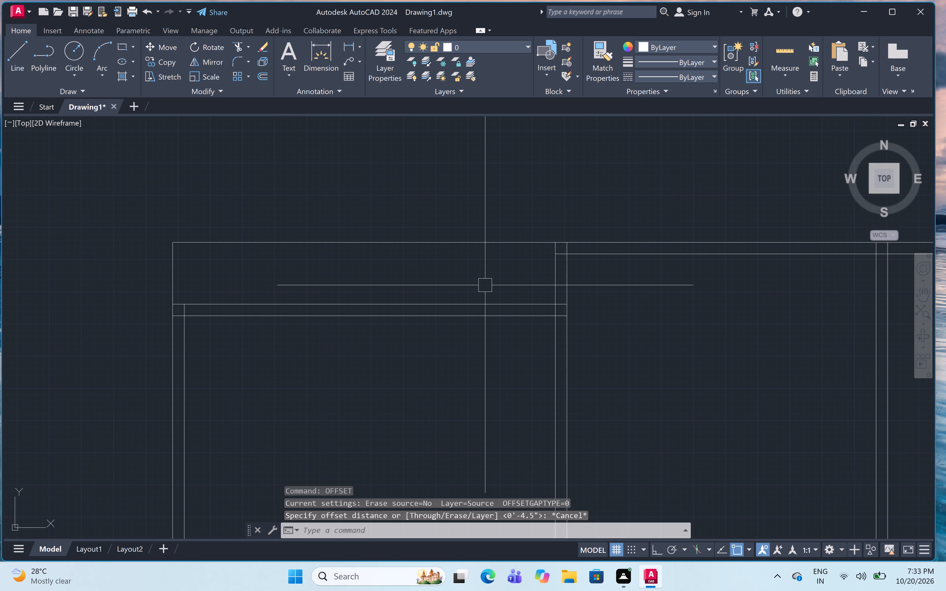
Offset the left line of the first partition wall 5' to the left.
type("OF")
type("F 5'")
key("space")
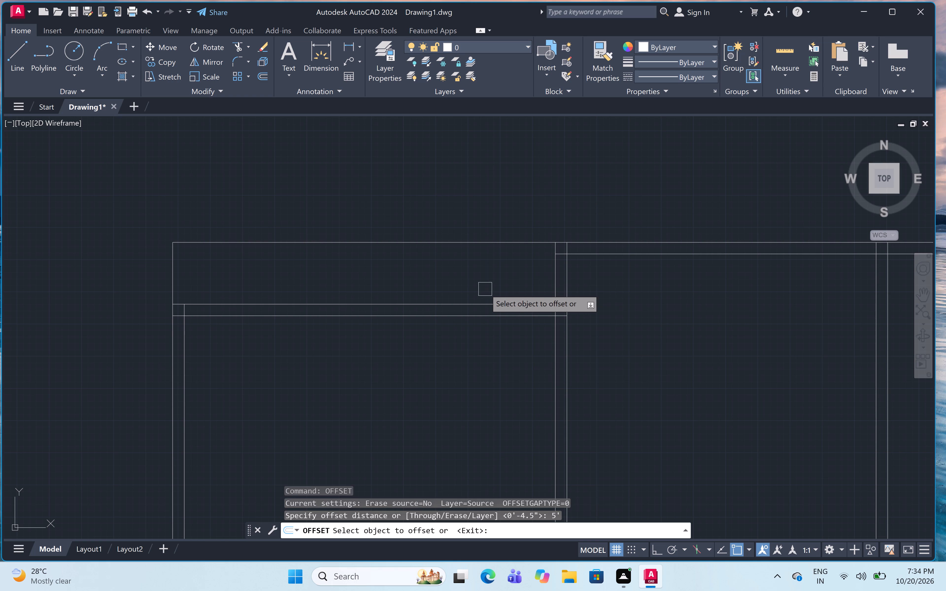
left_click_drag(556, 281, 553, 283)
left_click(171, 383)
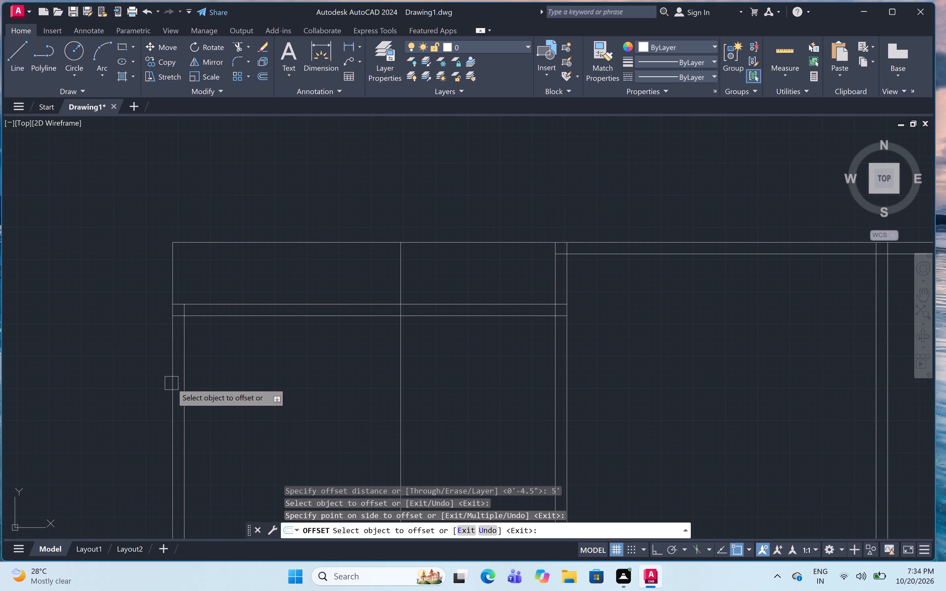
Offset the newest vertical line in the first bay 4.5" to the left to form a partition wall.
key("space")
key("space")
type("4.5\"")
key("space")
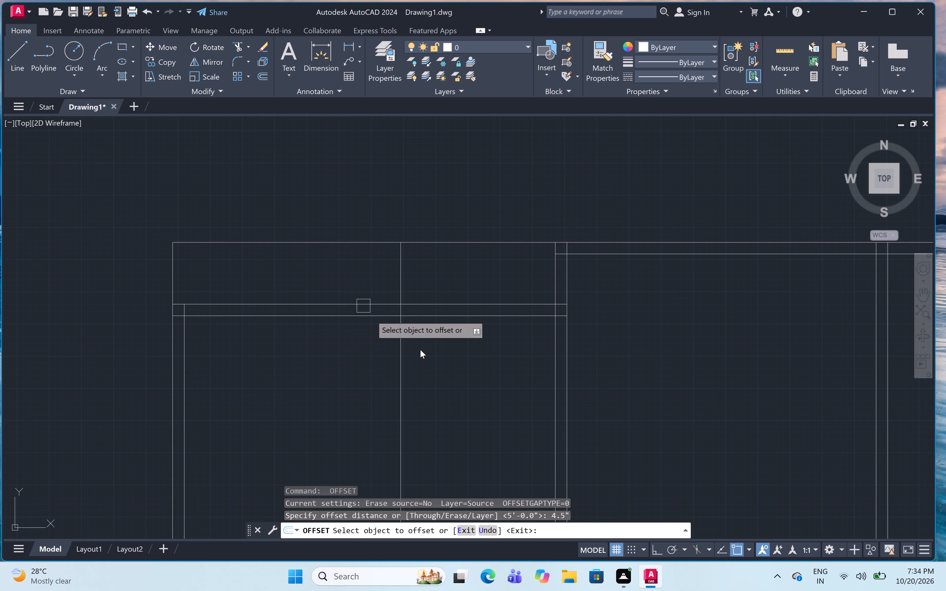
left_click_drag(403, 348, 387, 356)
left_click(307, 378)
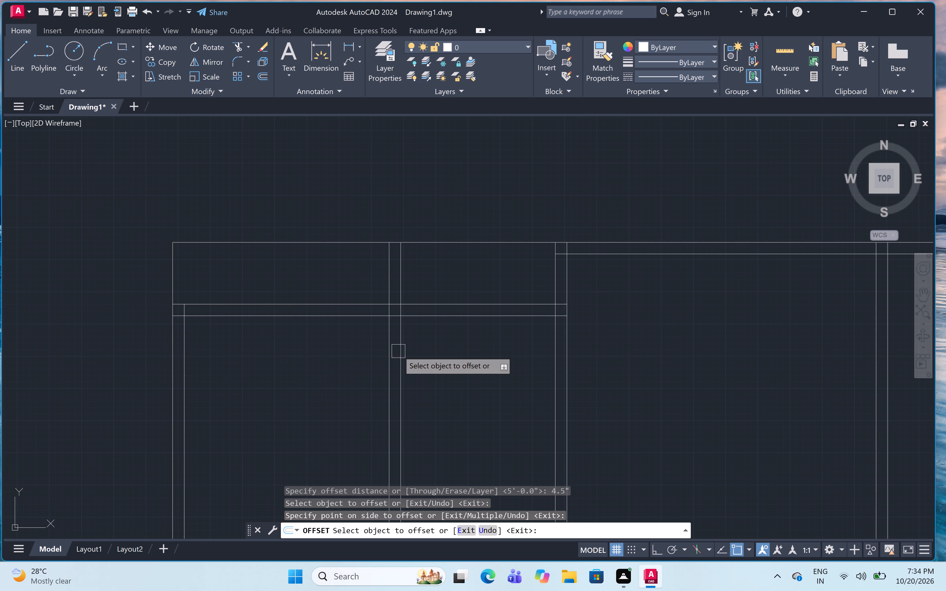
key("Escape")
Trim both lines of the new partition wall below the horizontal wall in the first bay.
type("TR")
key("space")
left_click_drag(410, 363, 409, 366)
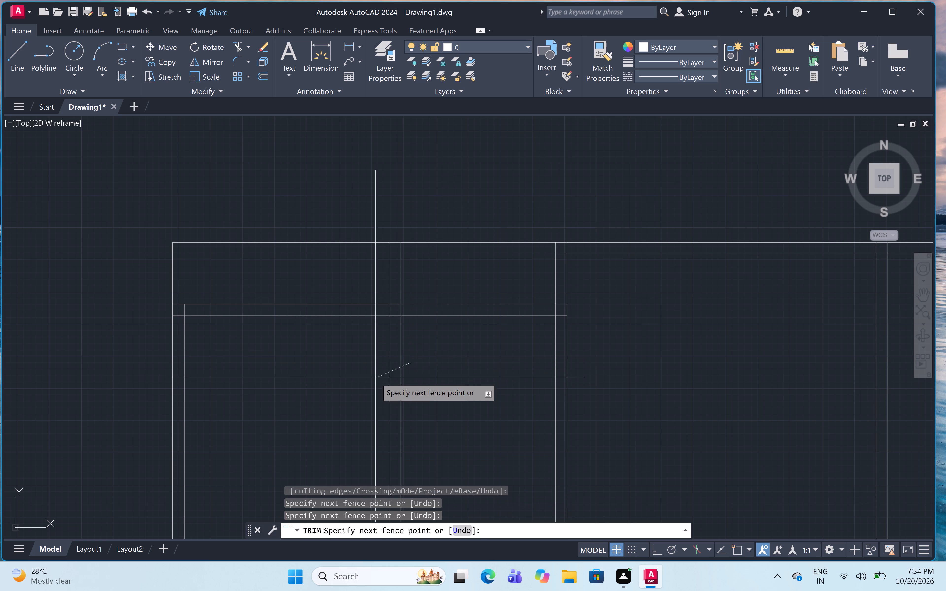
left_click(375, 378)
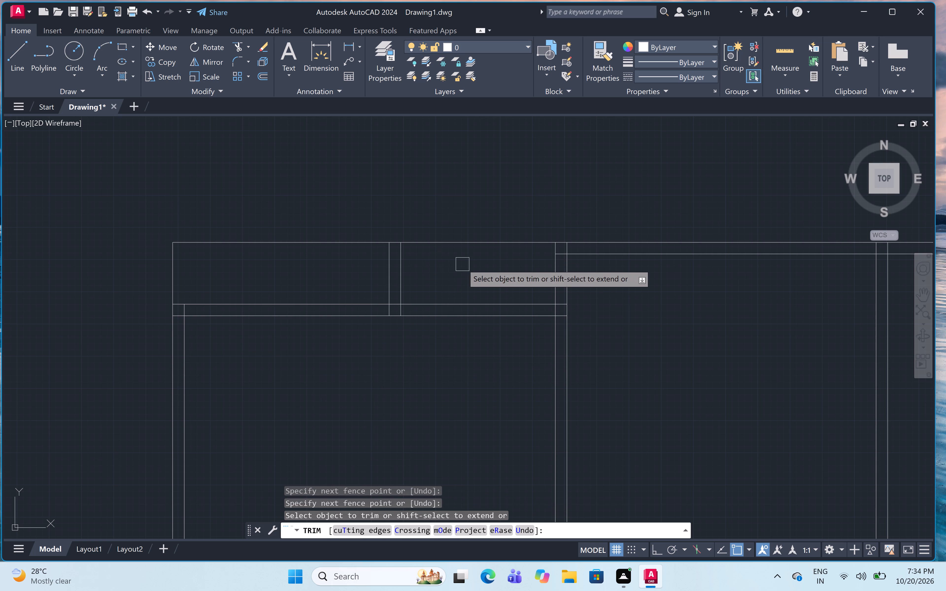
key("Escape")
Extend the top wall's inner line leftward from the first partition wall to the new short partition wall.
key("e")
type("X")
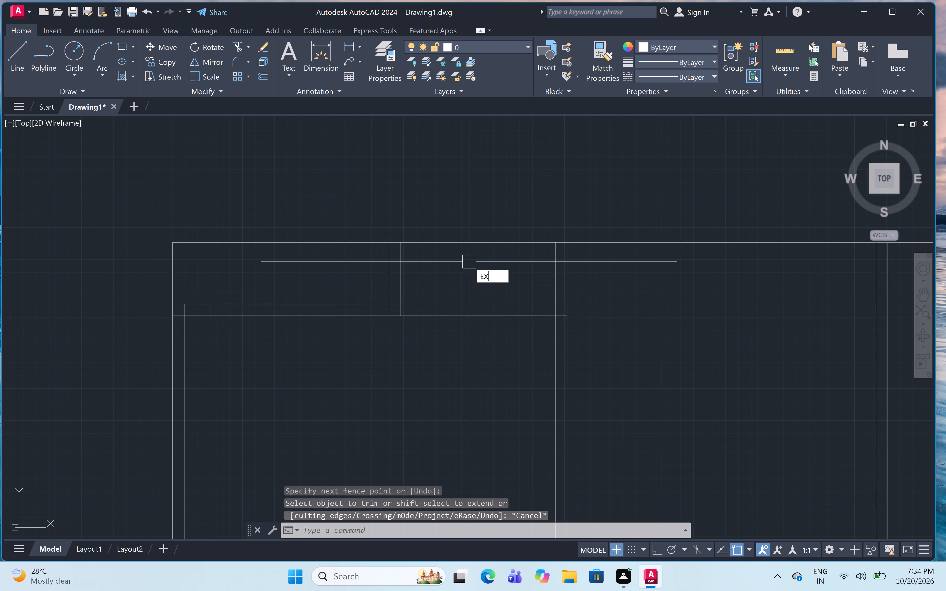
key("space")
left_click(660, 257)
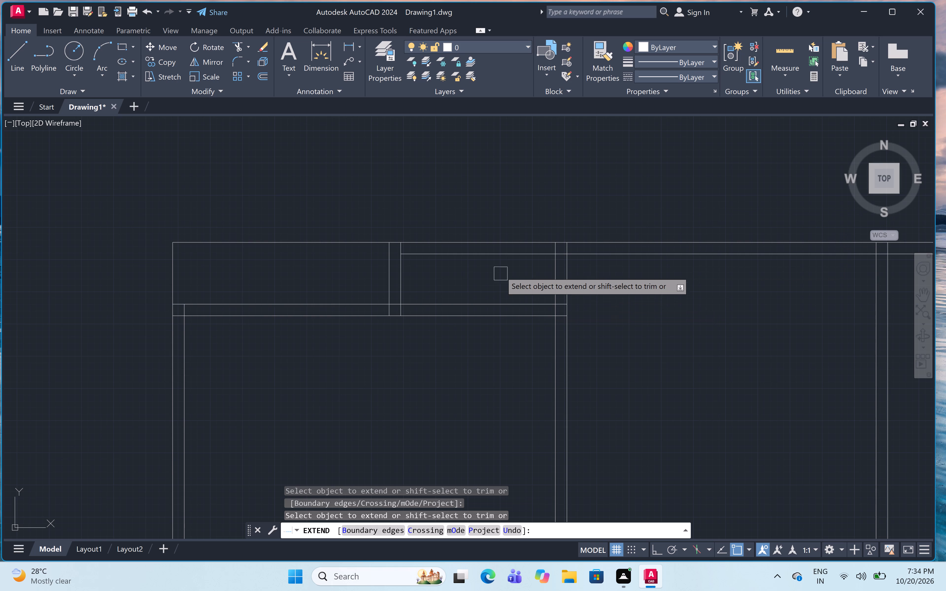
left_click(499, 256)
key("Escape")
Offset the right line of the third partition wall 5' to the right, into the last bay.
scroll(462, 383, "down", 4)
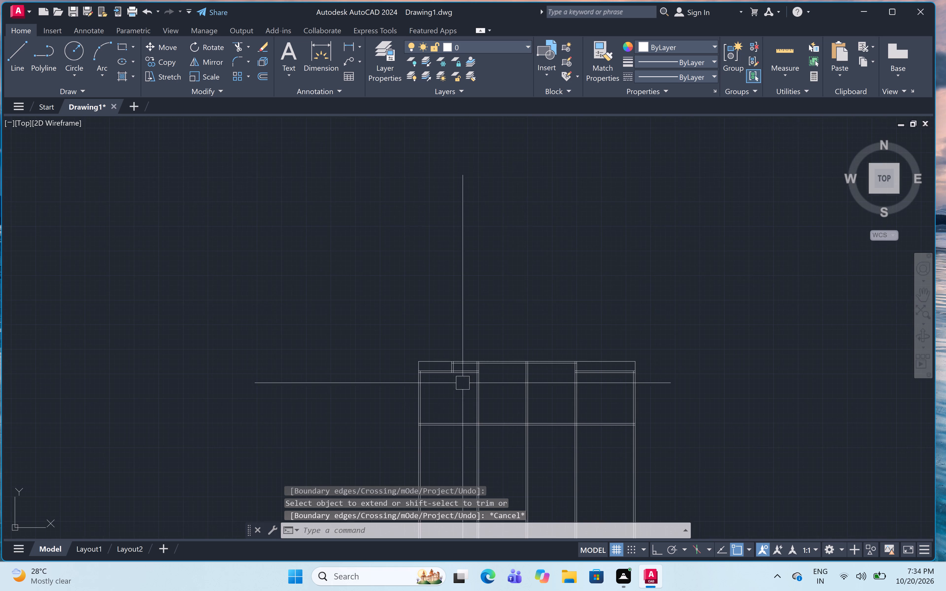
middle_click_drag(463, 383, 267, 316)
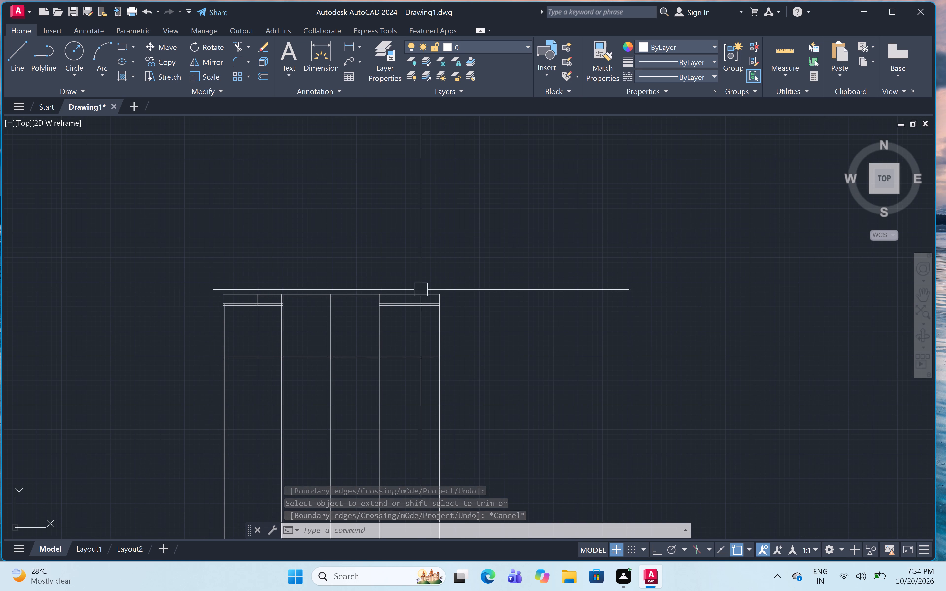
scroll(379, 302, "up", 4)
scroll(455, 274, "up", 2)
middle_click_drag(455, 274, 444, 279)
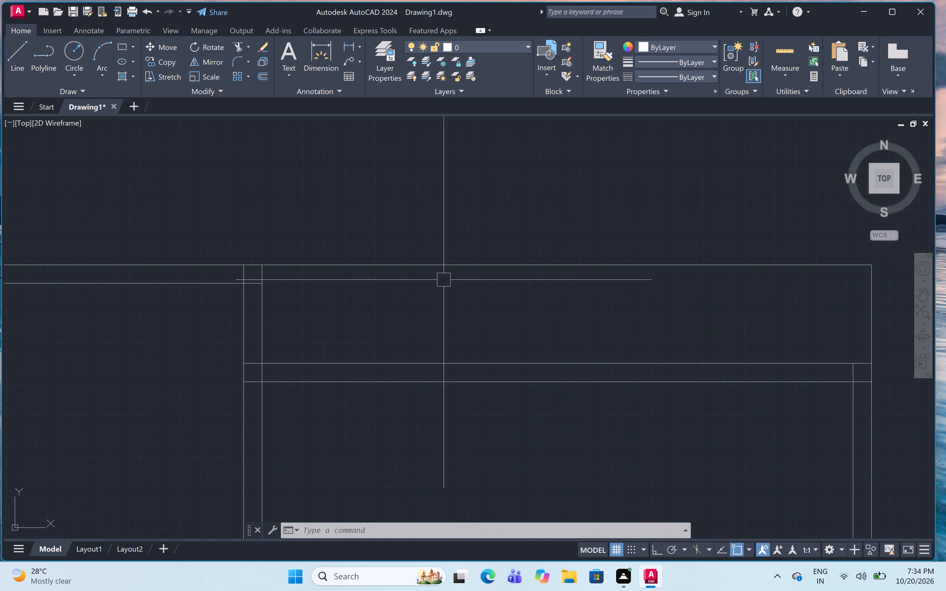
key("Escape")
type("OFF 5'")
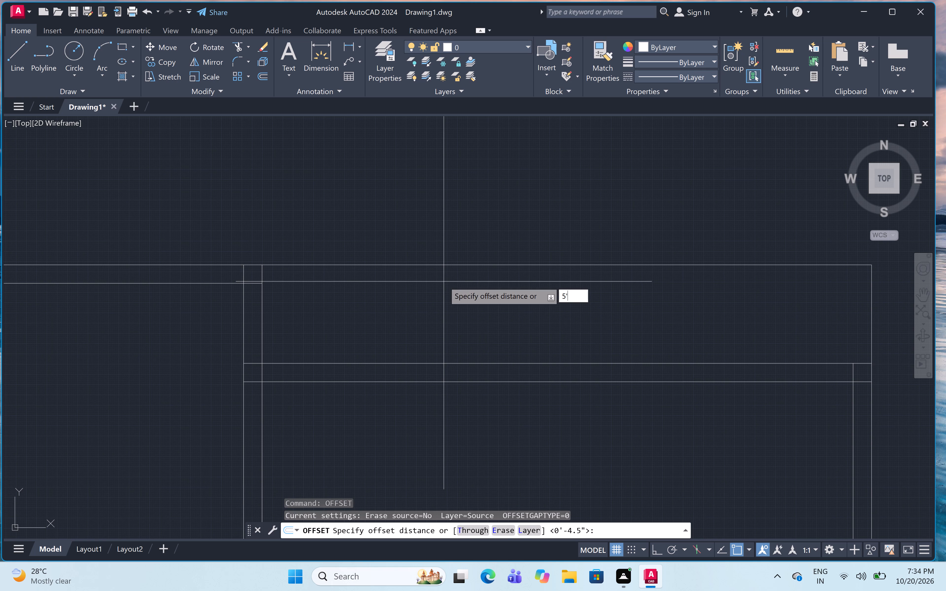
key("space")
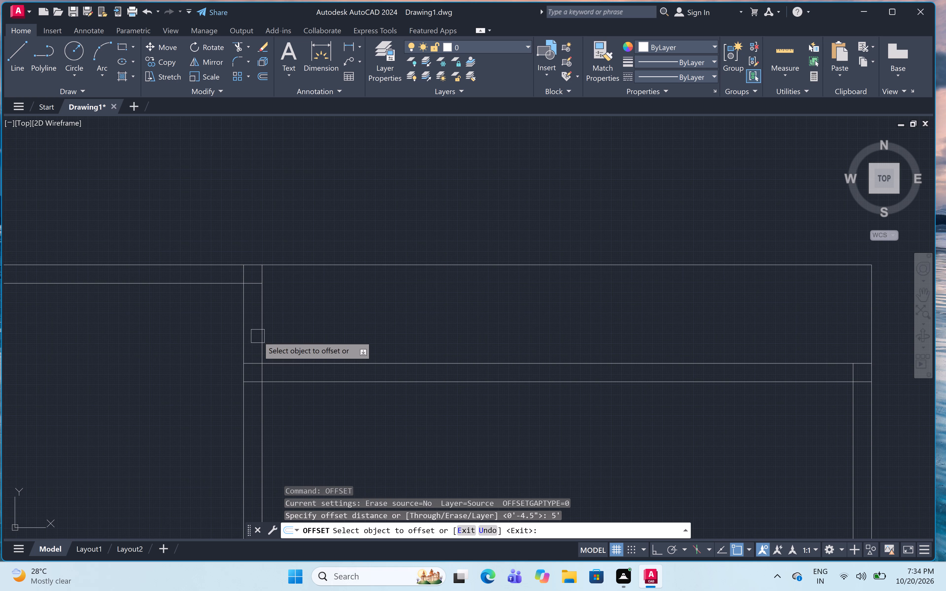
left_click(264, 327)
left_click_drag(671, 217, 674, 219)
key("space")
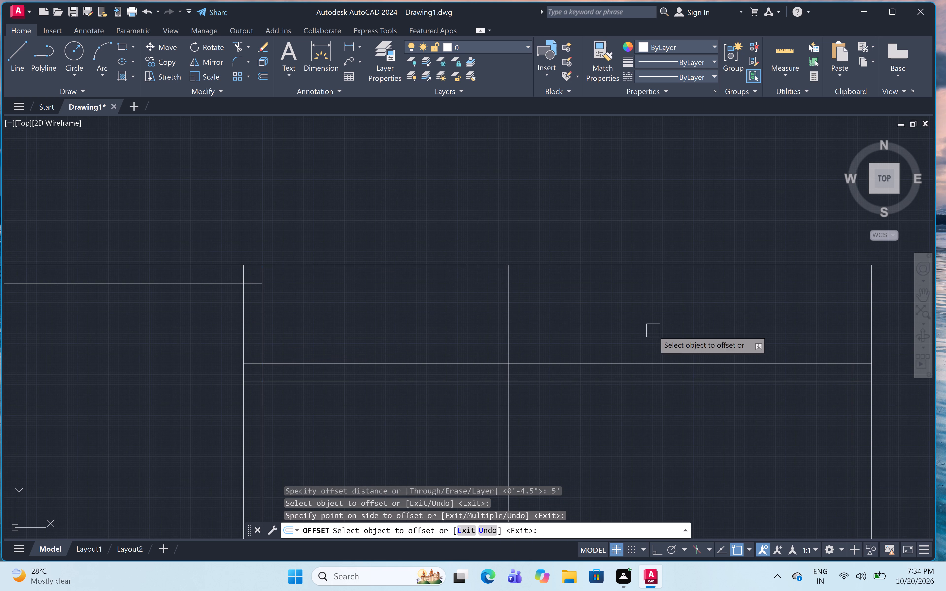
Offset the newest vertical line in the last bay 4.5" to the right to form a partition wall.
key("space")
type("4.5\"")
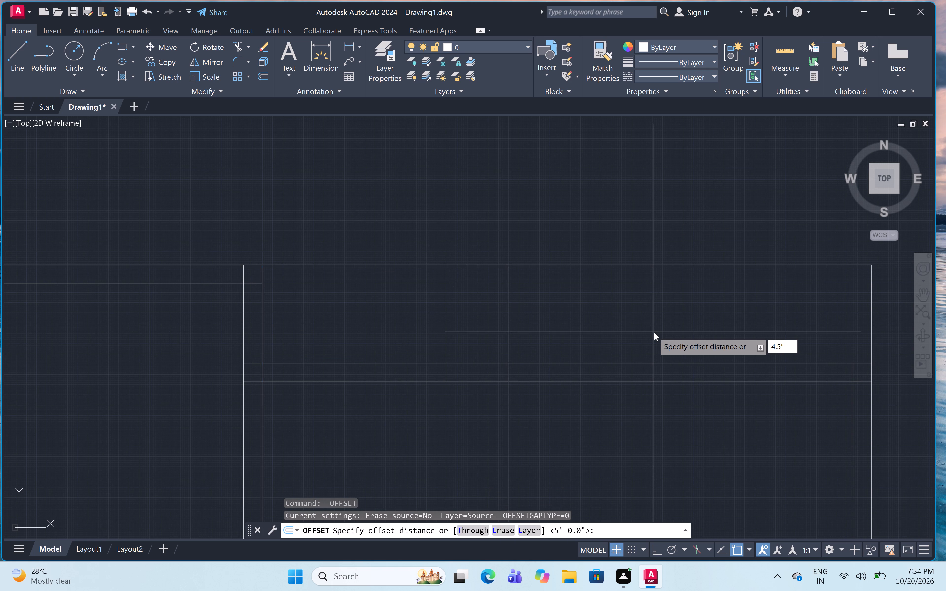
key("space")
left_click_drag(509, 320, 521, 319)
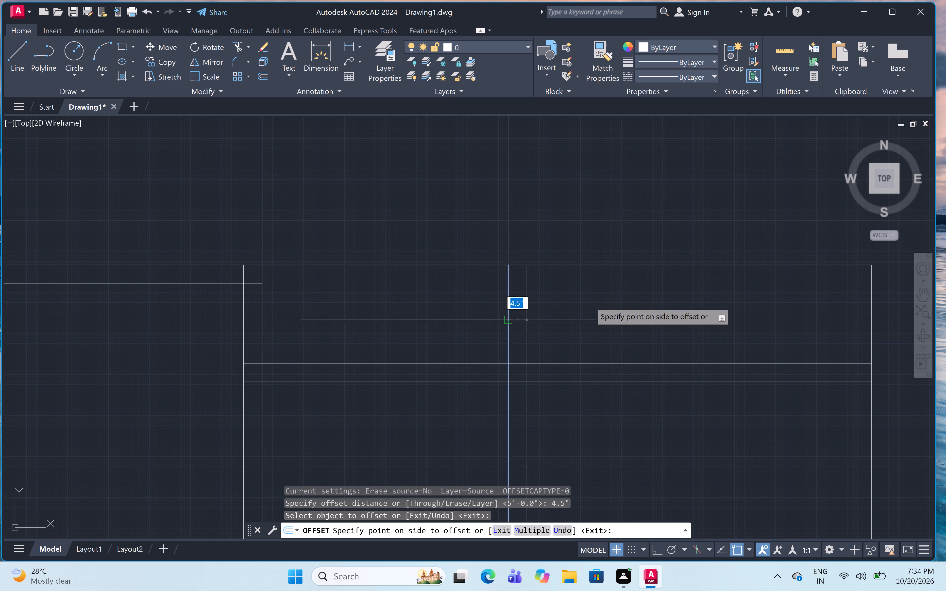
left_click(622, 293)
Offset the plan's top outer line 4.5" downward to form the top wall's inner line.
left_click(389, 260)
left_click(399, 309)
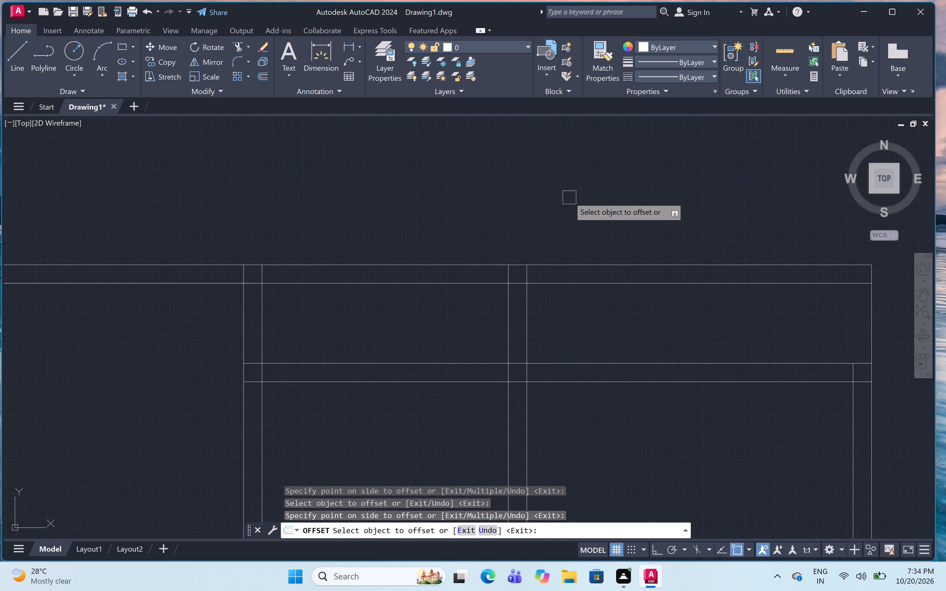
key("Escape")
Trim the top wall's inner line beyond the short partitions in the last and first bays.
type("TR")
key("space")
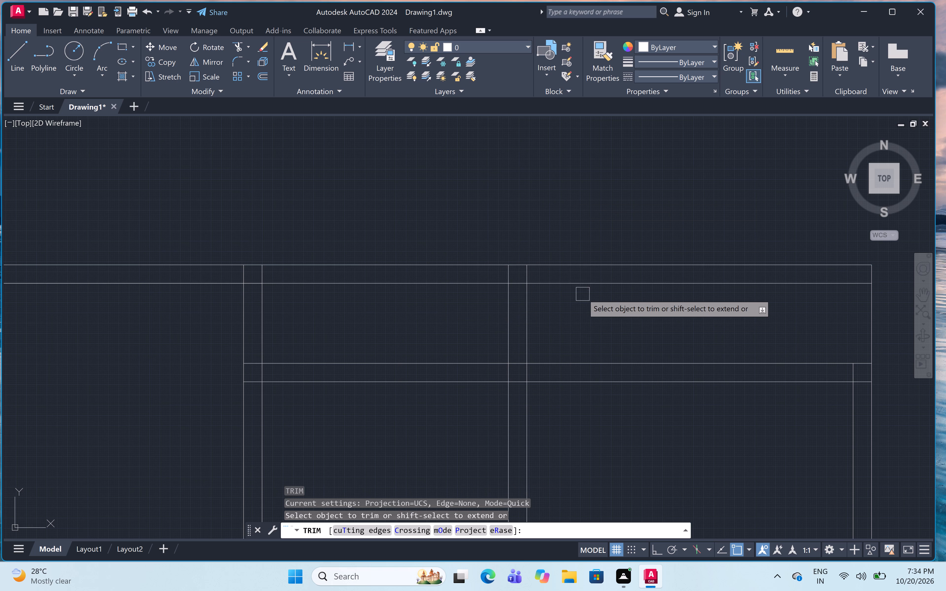
left_click(580, 282)
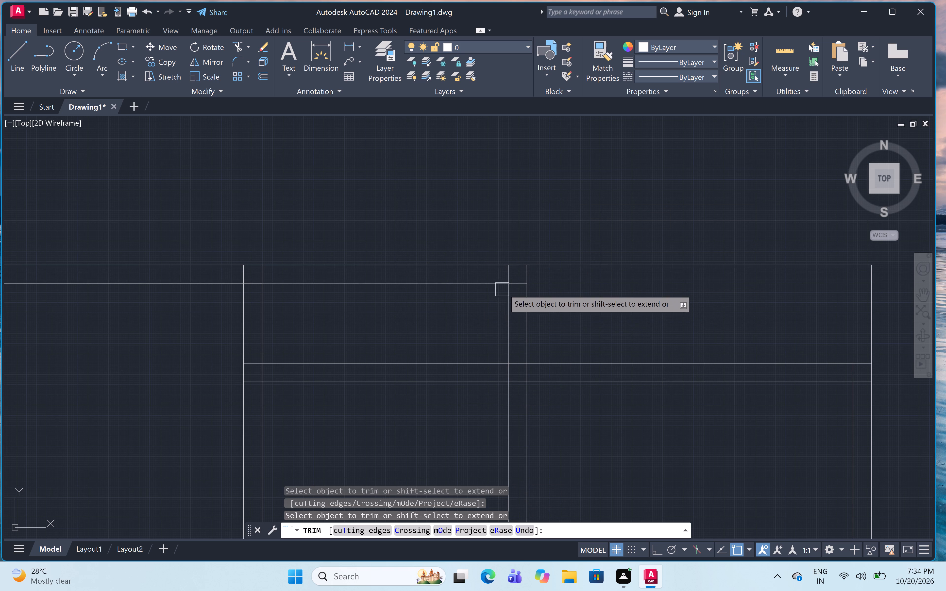
scroll(596, 201, "down", 4)
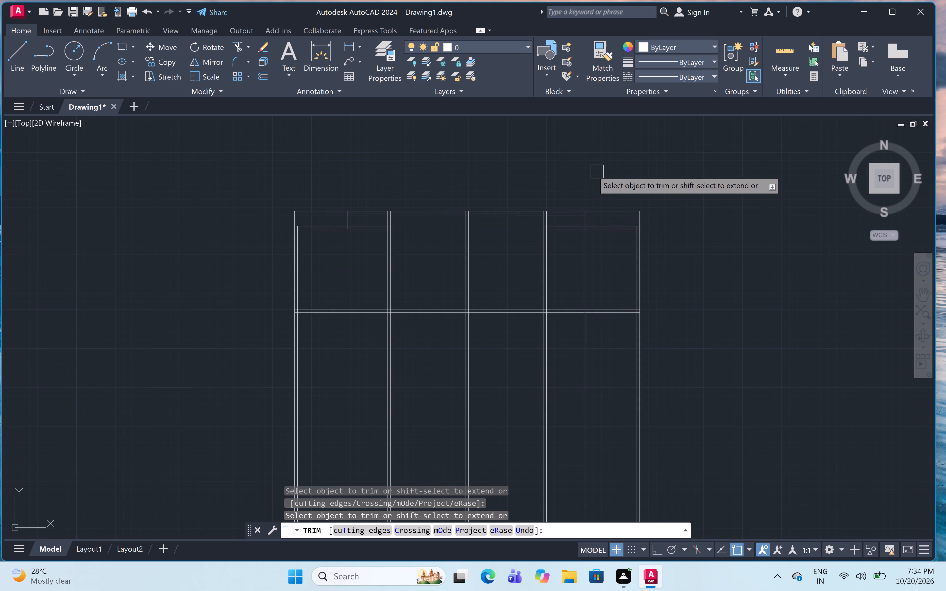
middle_click_drag(586, 171, 665, 233)
scroll(400, 272, "up", 5)
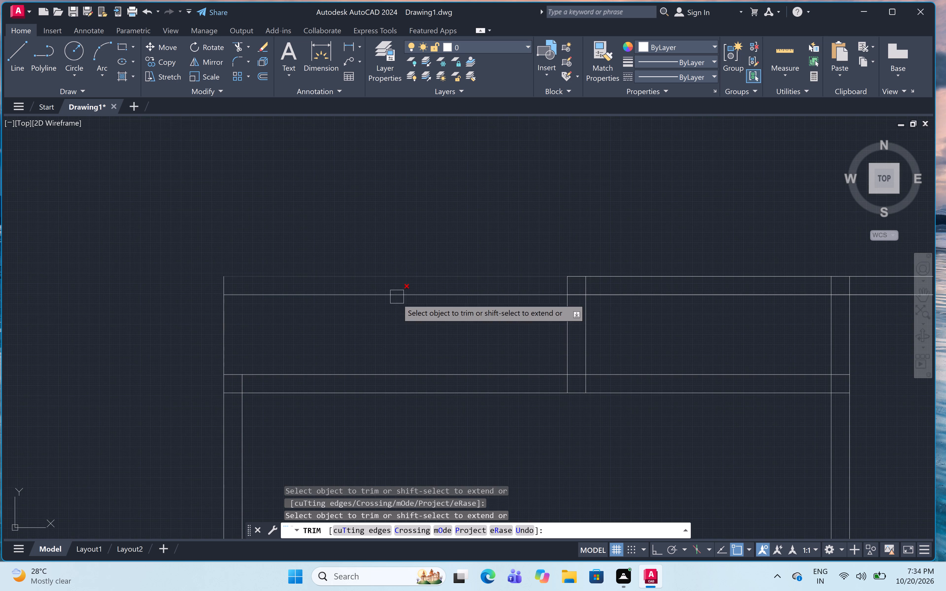
left_click(397, 300)
Trim the top wall's overlapping inner line across the two middle bays and between the lines of the second and third partition walls.
scroll(416, 256, "down", 5)
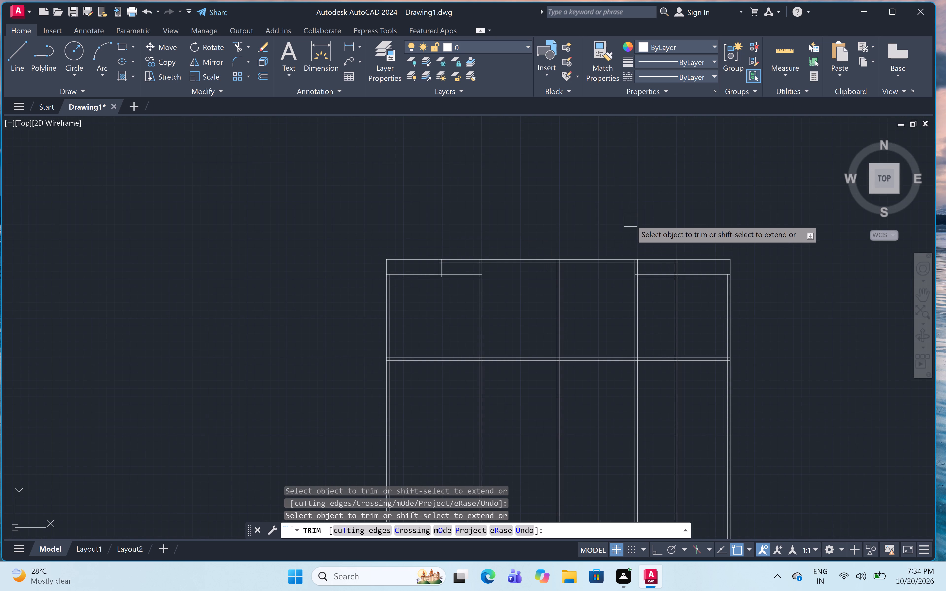
middle_click_drag(631, 219, 626, 207)
scroll(604, 251, "up", 3)
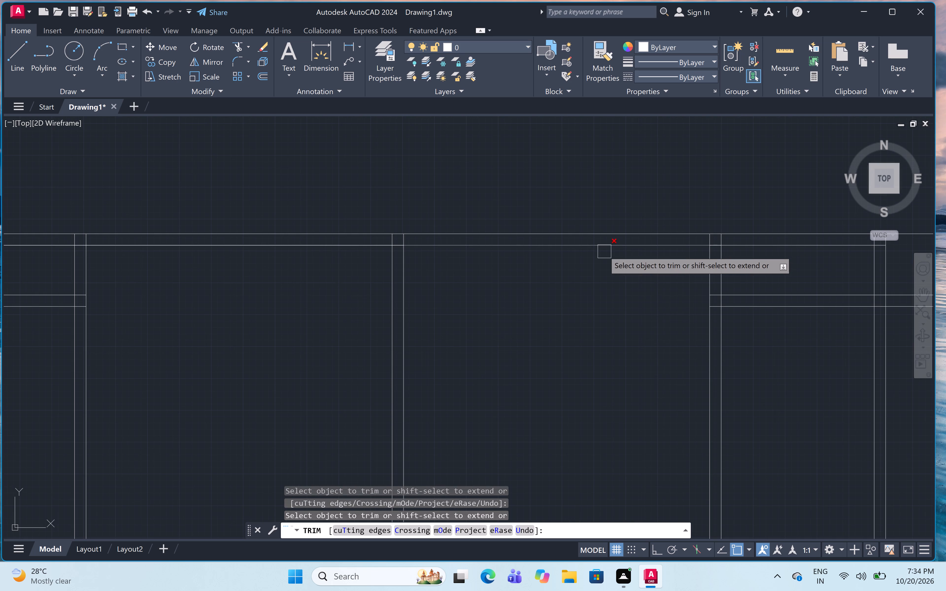
left_click(604, 251)
left_click(345, 245)
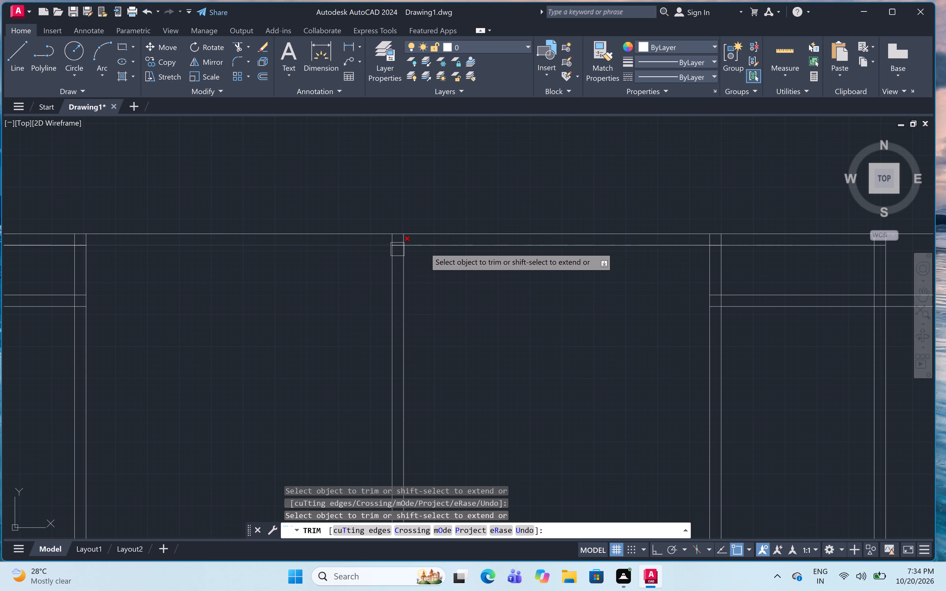
scroll(392, 241, "up", 5)
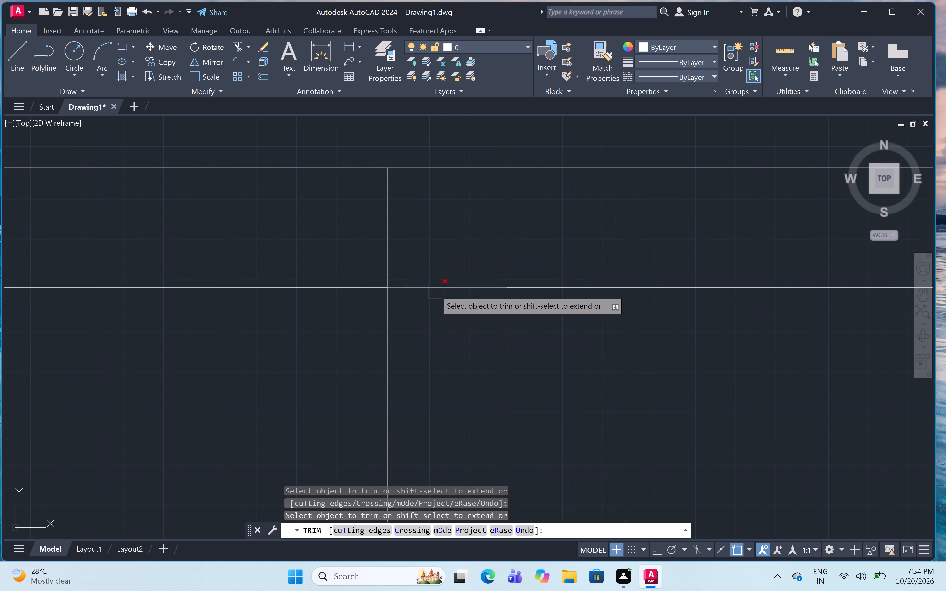
left_click(436, 290)
scroll(449, 238, "down", 6)
scroll(607, 244, "down", 4)
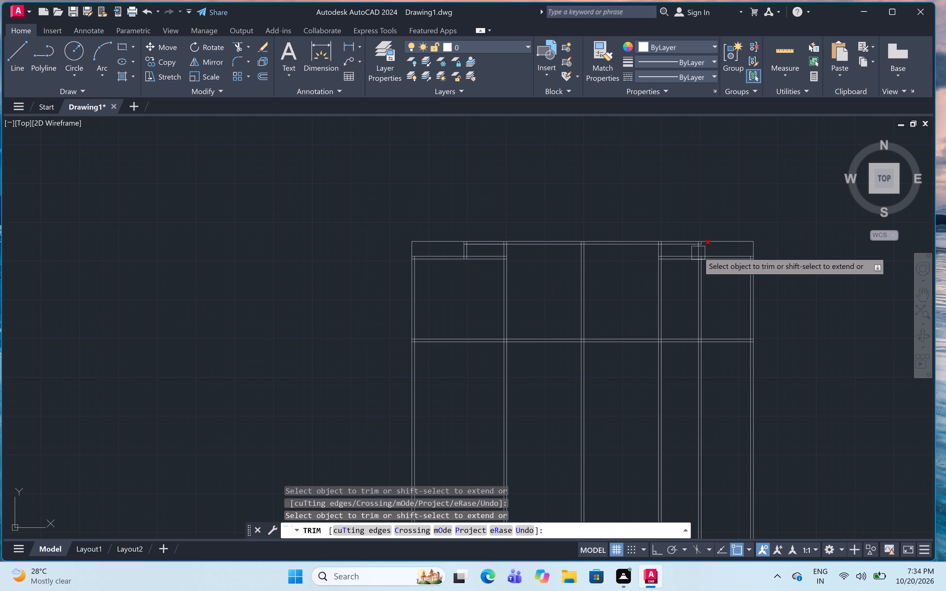
scroll(675, 245, "up", 5)
scroll(572, 245, "up", 5)
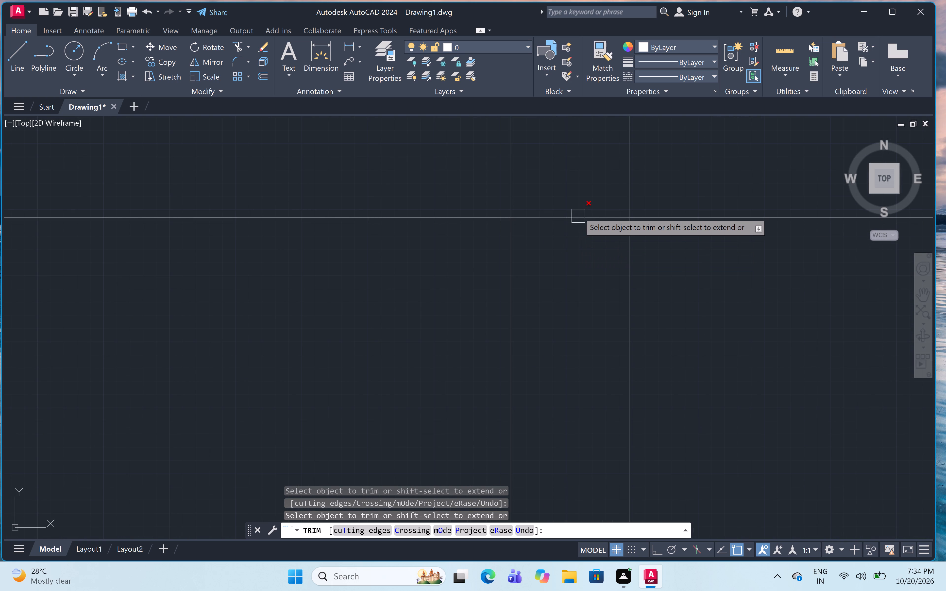
left_click(579, 212)
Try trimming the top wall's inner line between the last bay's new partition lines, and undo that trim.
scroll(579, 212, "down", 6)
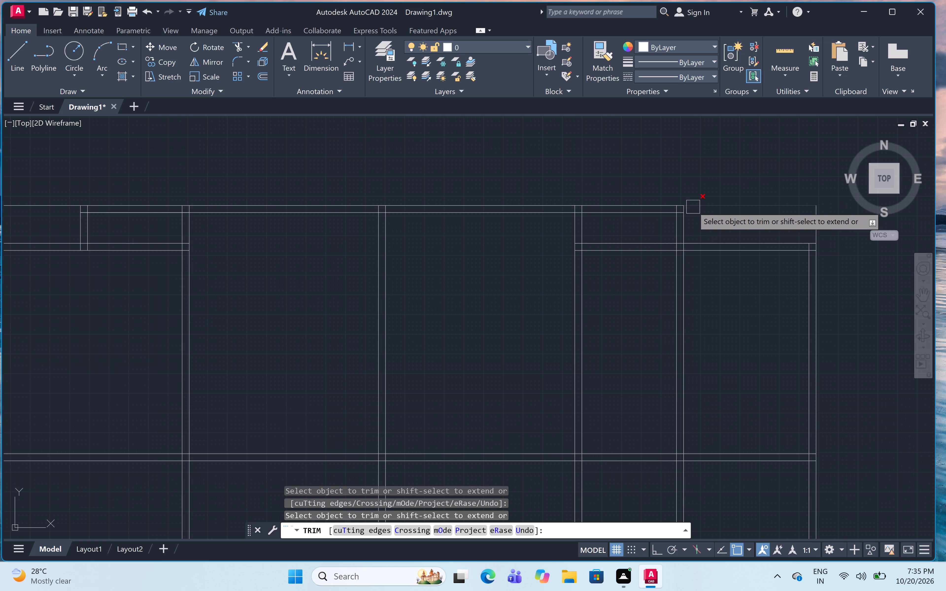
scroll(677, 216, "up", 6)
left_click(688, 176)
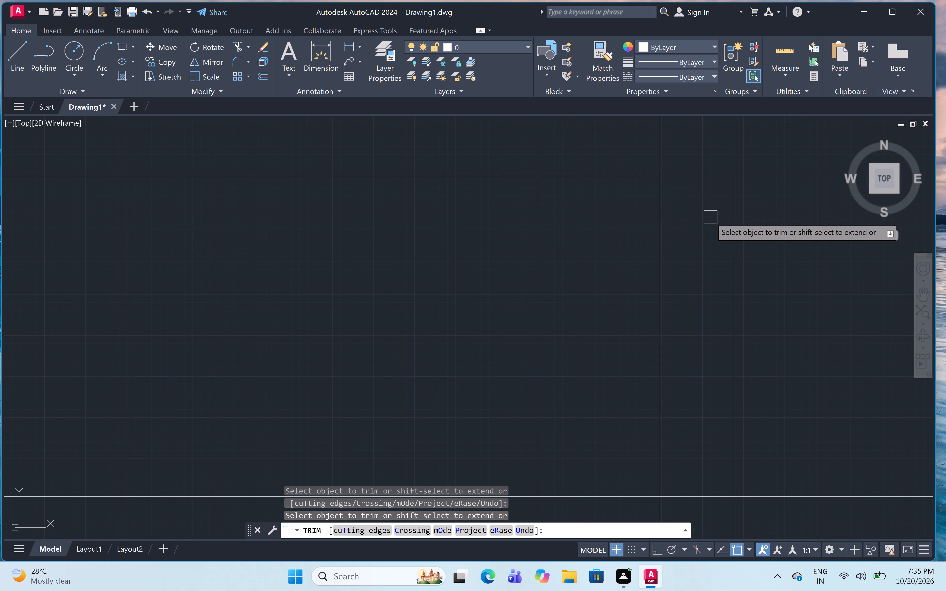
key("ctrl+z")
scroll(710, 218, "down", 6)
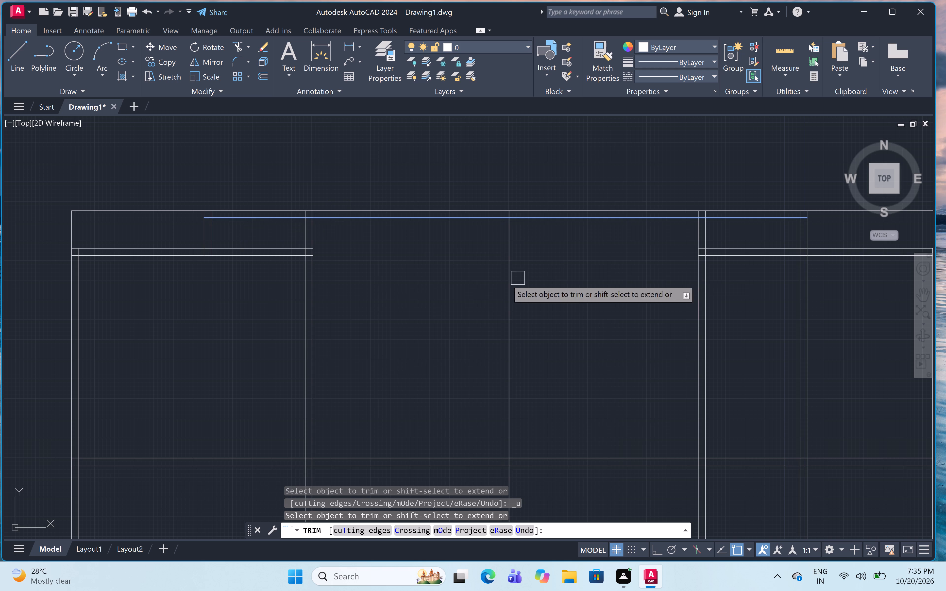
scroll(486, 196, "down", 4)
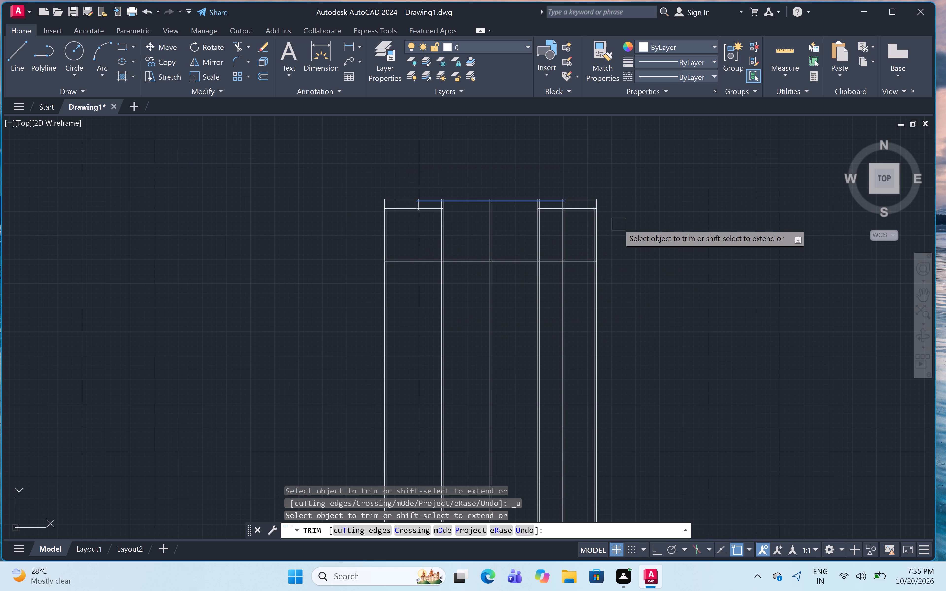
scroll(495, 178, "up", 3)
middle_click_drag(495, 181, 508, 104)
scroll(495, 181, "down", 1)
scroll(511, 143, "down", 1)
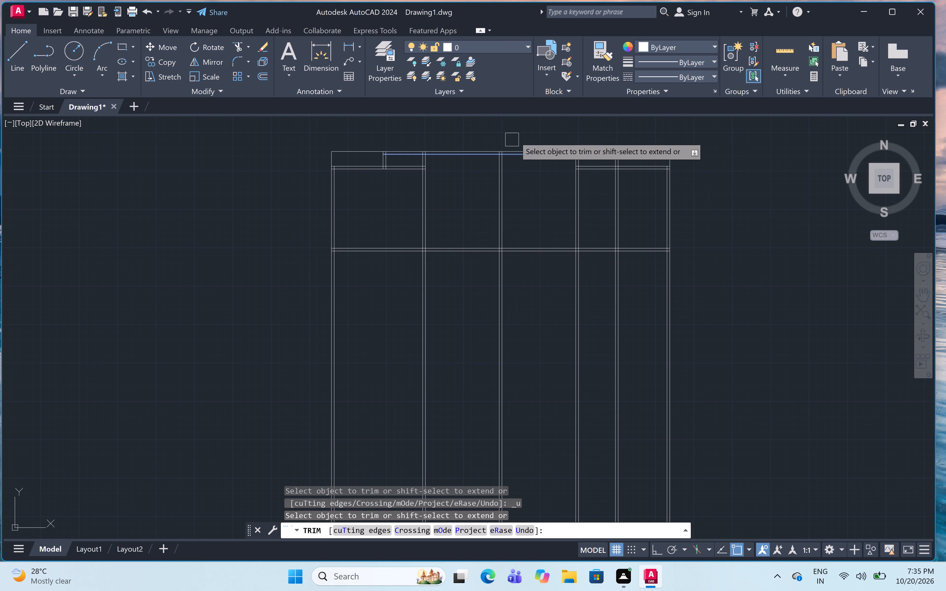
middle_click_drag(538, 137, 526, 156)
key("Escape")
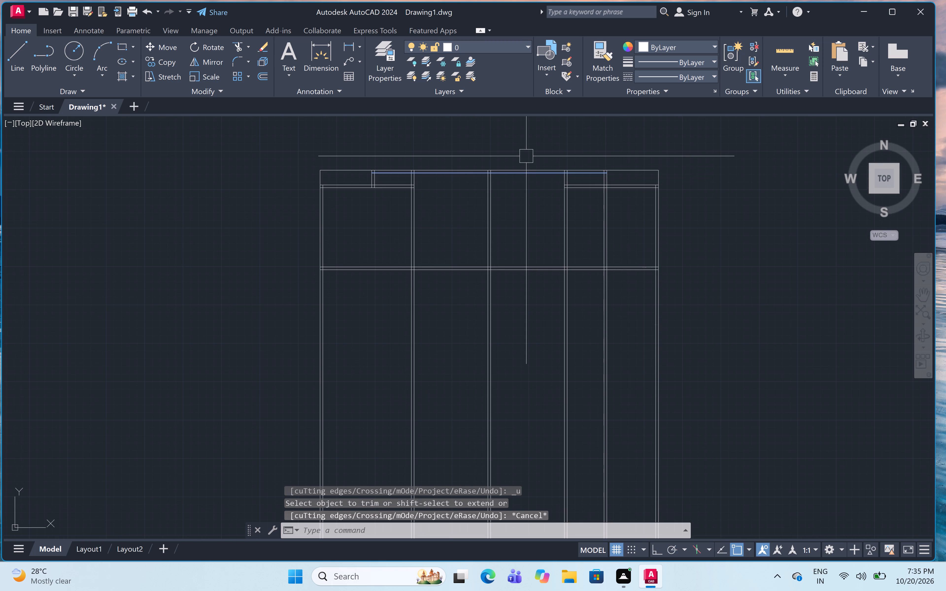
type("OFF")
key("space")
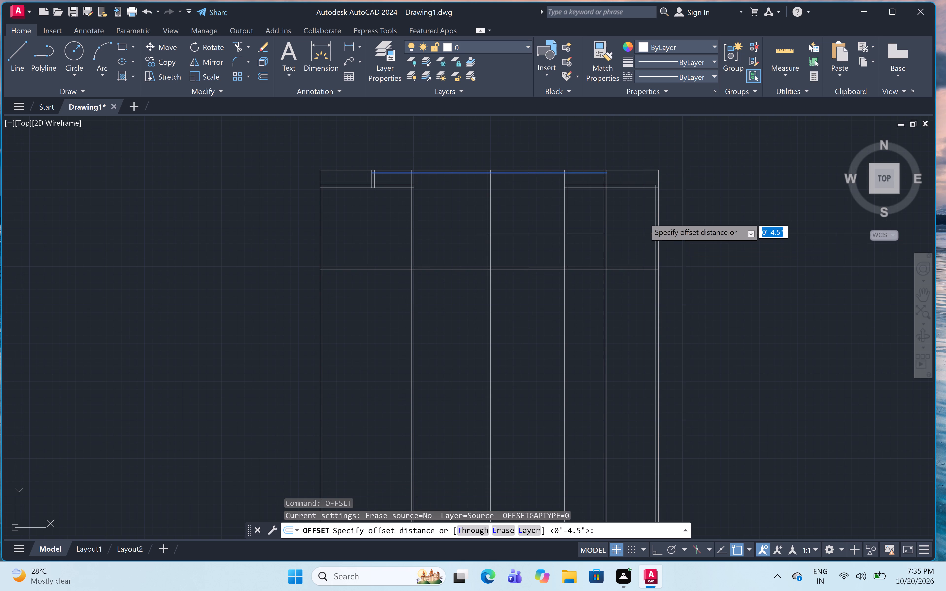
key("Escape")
Trim both lines of the new partition wall below the short horizontal wall in the last bay.
type("TR")
key("space")
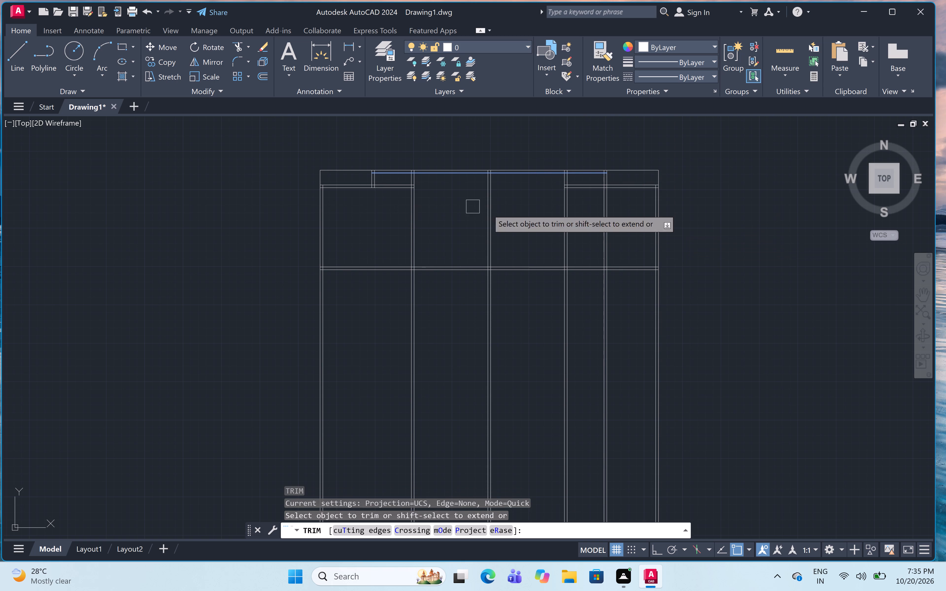
scroll(600, 142, "up", 3)
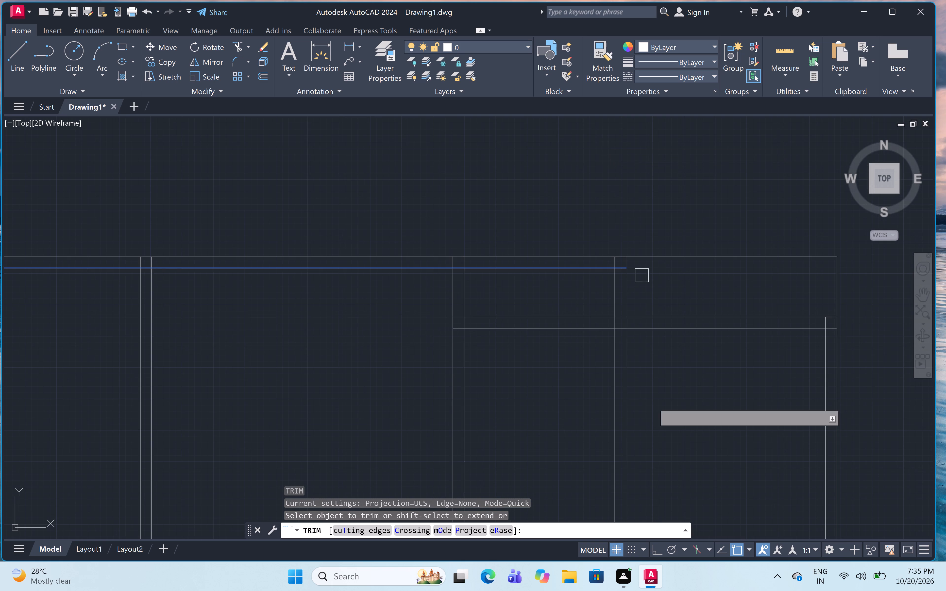
left_click_drag(684, 462, 682, 462)
left_click(533, 481)
scroll(579, 428, "down", 6)
middle_click_drag(654, 323, 667, 284)
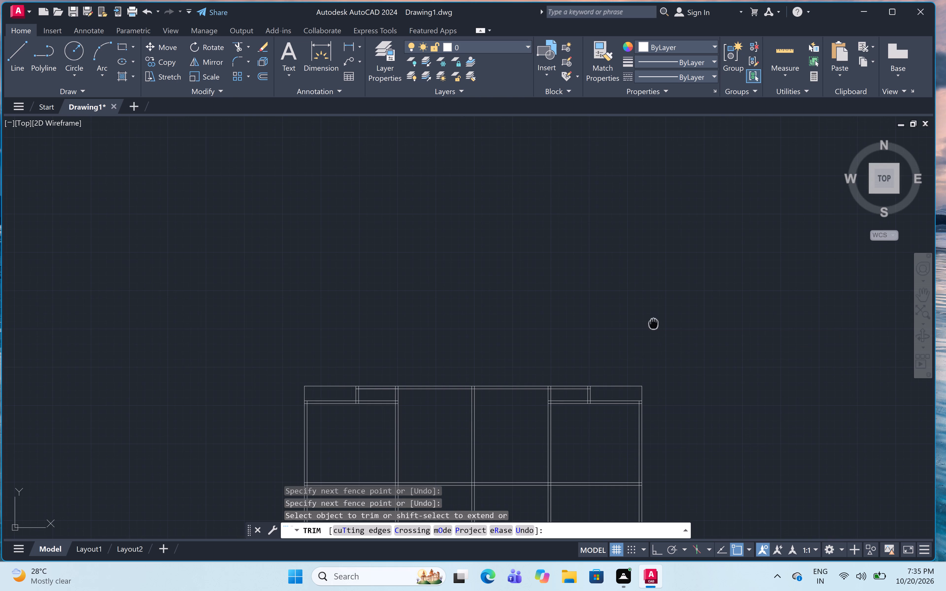
middle_click_drag(667, 284, 679, 238)
scroll(759, 275, "down", 1)
middle_click_drag(766, 302, 633, 263)
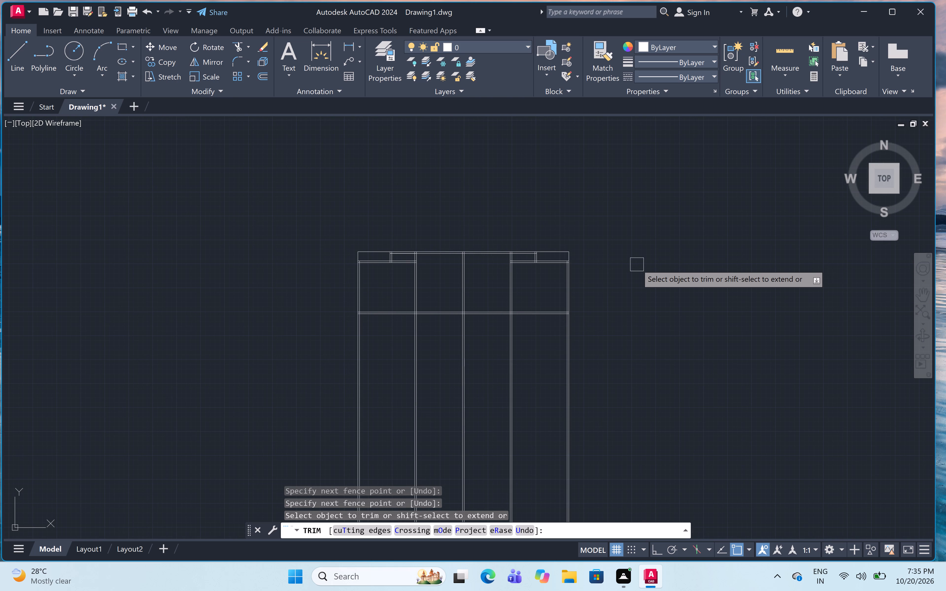
key("grave")
key("Escape")
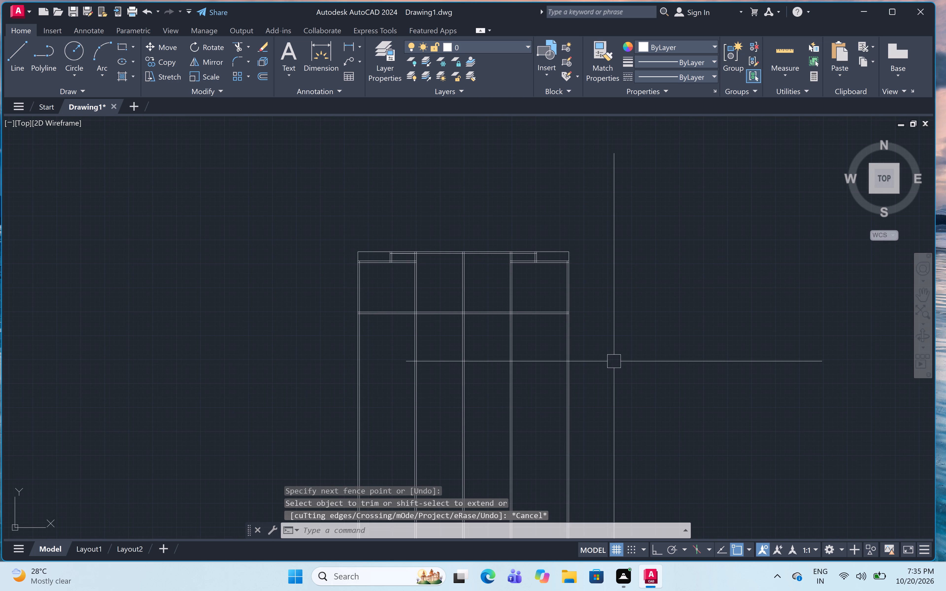
Offset the lower line of the full-width horizontal wall 4' downward.
scroll(415, 303, "up", 2)
scroll(421, 297, "down", 2)
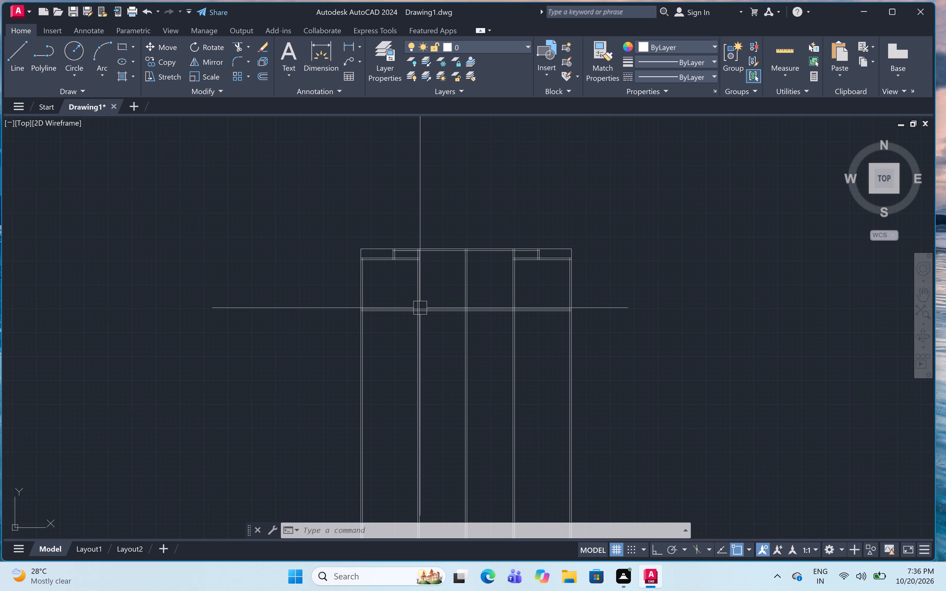
scroll(420, 308, "up", 5)
scroll(420, 308, "down", 4)
key("Escape")
type("OFF")
key("space")
type("4'")
key("space")
scroll(363, 306, "up", 2)
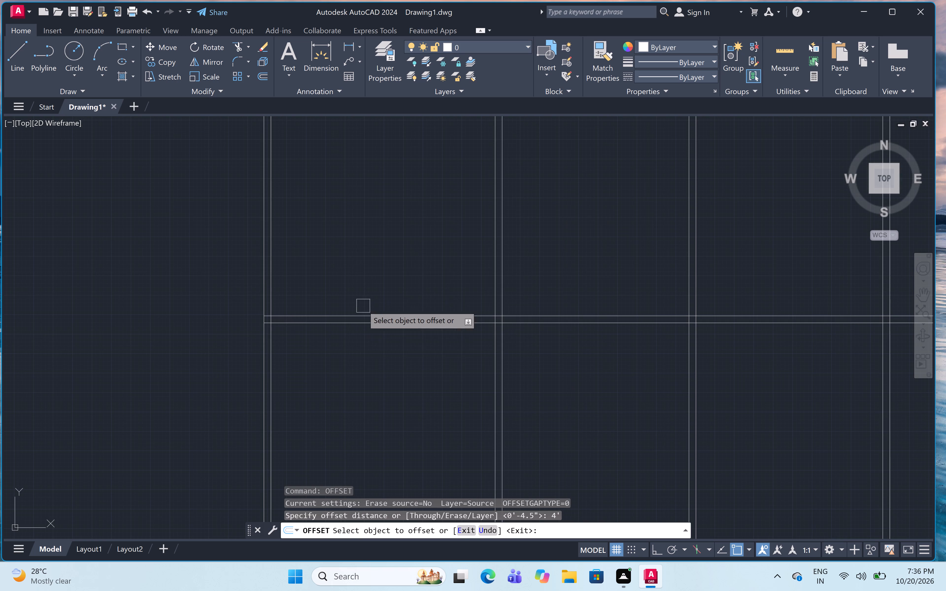
left_click(357, 327)
left_click_drag(392, 464, 395, 470)
key("space")
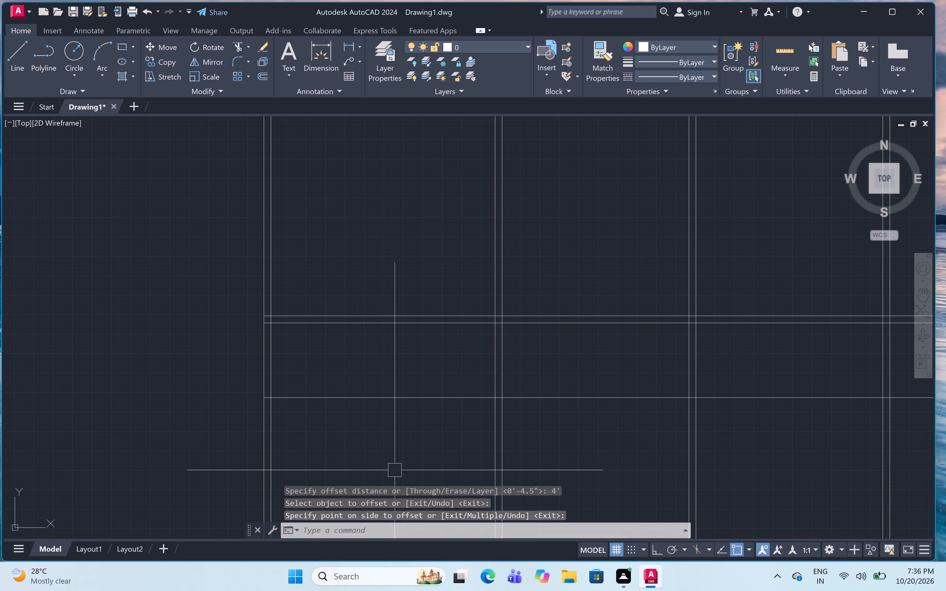
Offset the left wall's inner vertical line 7' to the right.
key("space")
type("7'")
key("space")
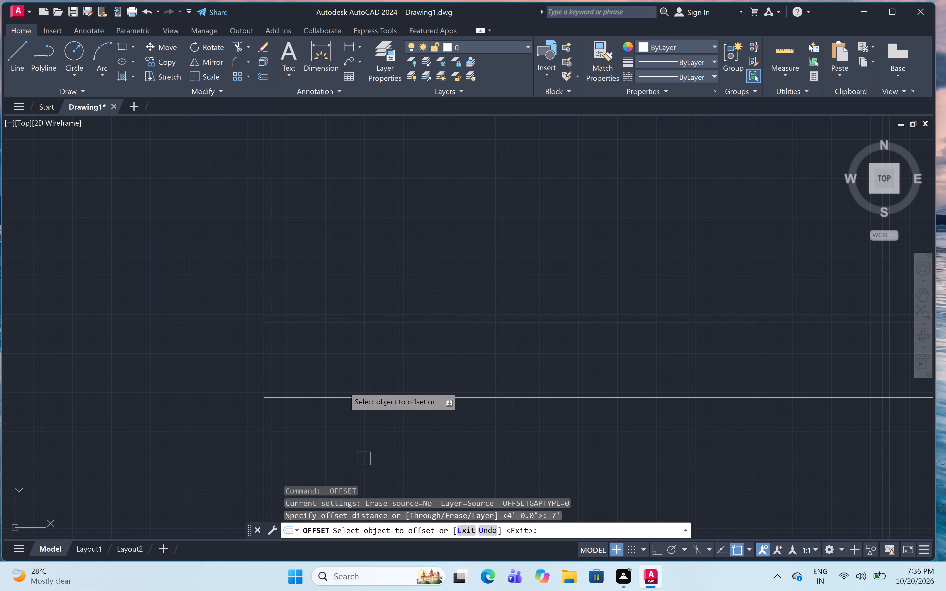
left_click_drag(277, 361, 287, 360)
left_click(417, 344)
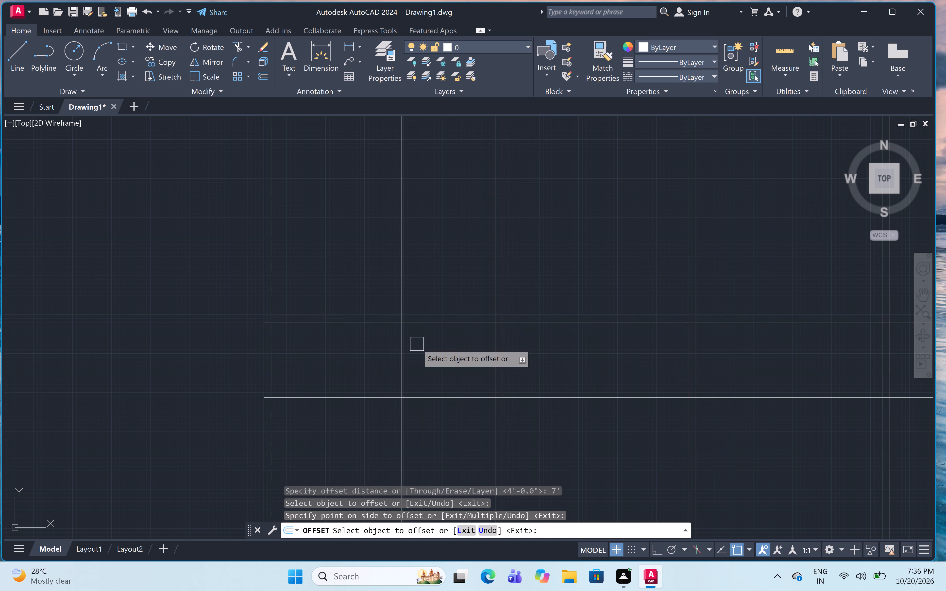
Offset the new horizontal line 4.5" downward and the new vertical line 4.5" to the right to form walls.
key("space")
key("space")
type("4")
type(".5\"")
key("space")
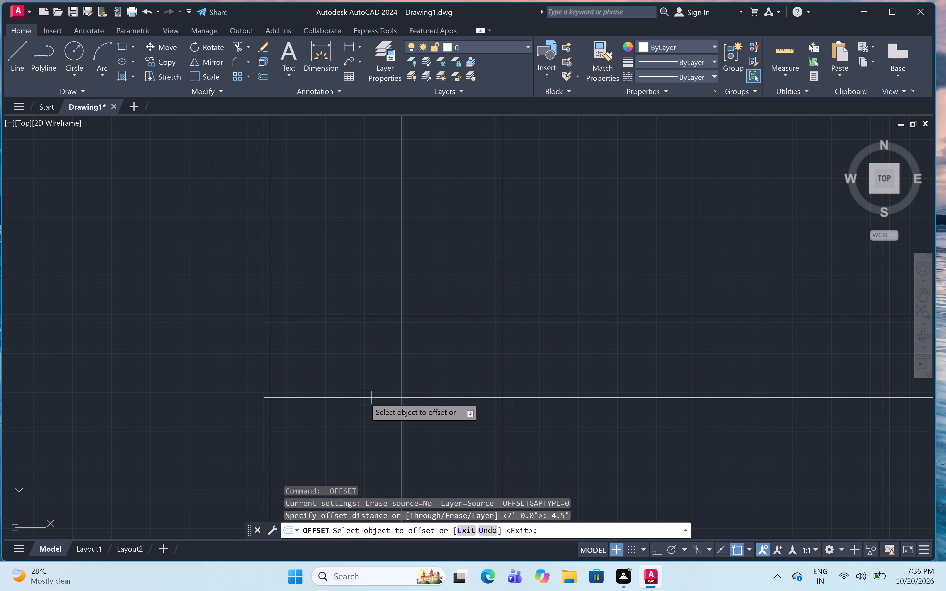
left_click(365, 398)
left_click_drag(376, 444, 376, 434)
left_click_drag(401, 359, 418, 359)
left_click(496, 344)
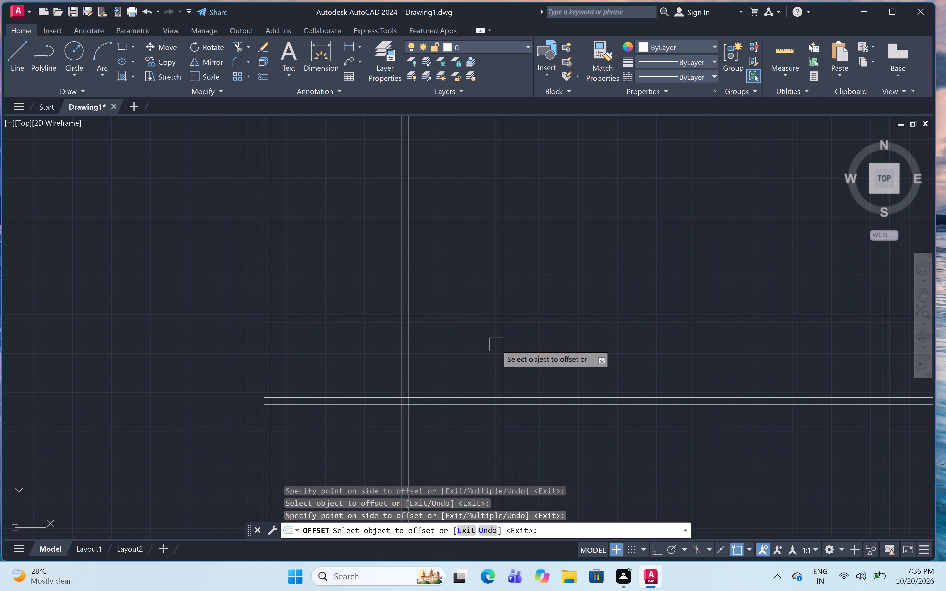
key("Escape")
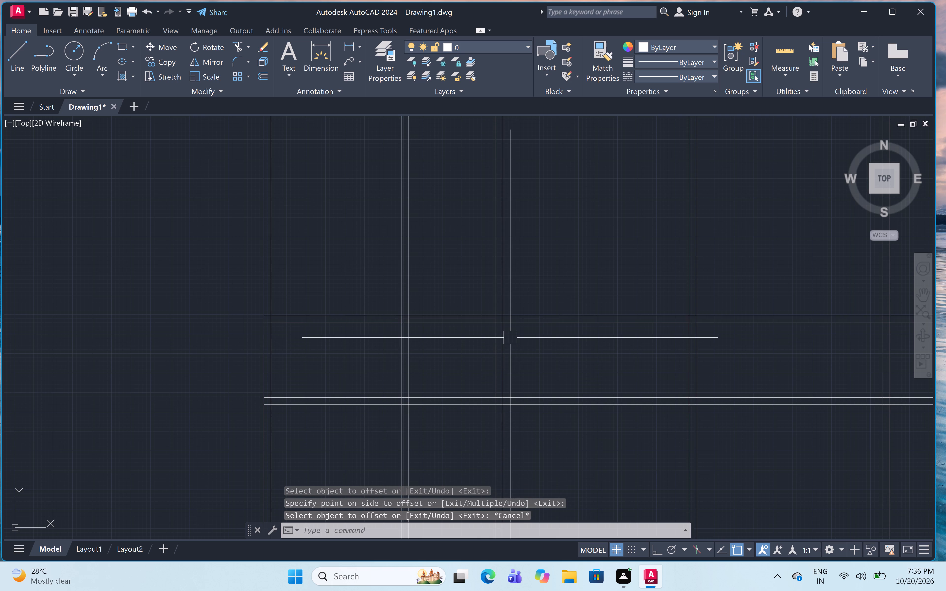
Trim both lines of the new vertical wall above the upper full-width horizontal wall.
type("TR")
key("space")
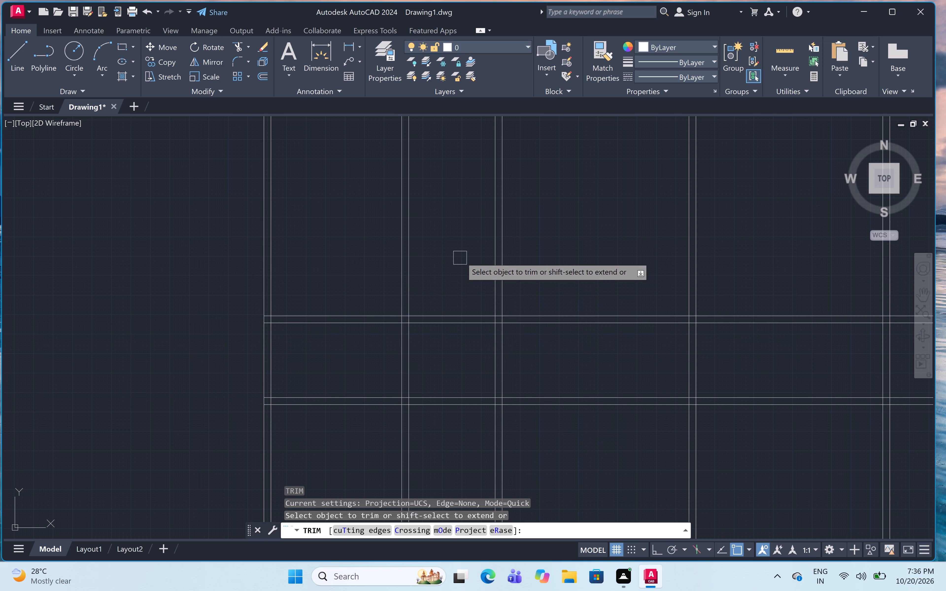
left_click(456, 254)
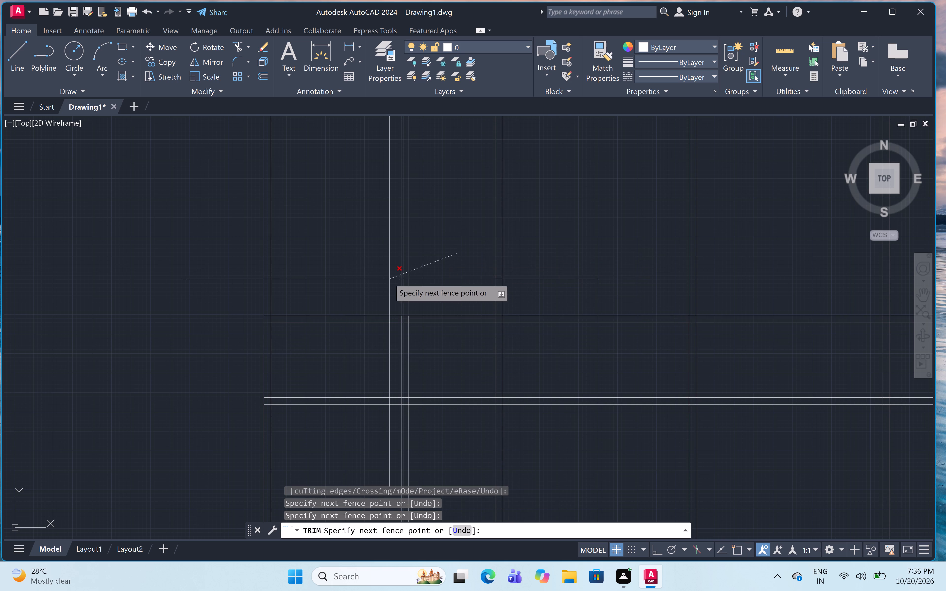
left_click(365, 278)
Start a trim fence just inside the left wall's inner line, between the two full-width horizontal walls.
scroll(142, 386, "up", 1)
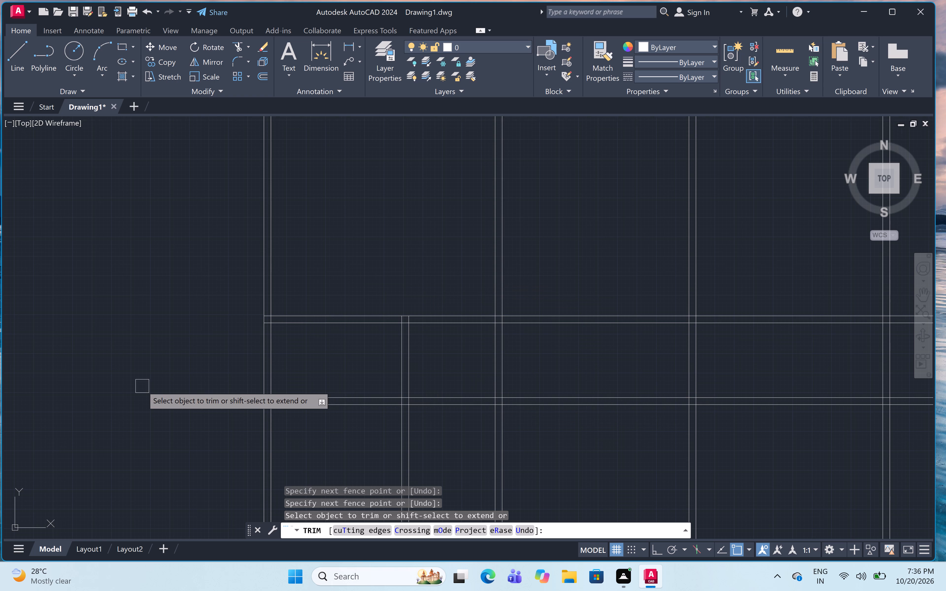
scroll(142, 386, "up", 2)
scroll(142, 386, "down", 1)
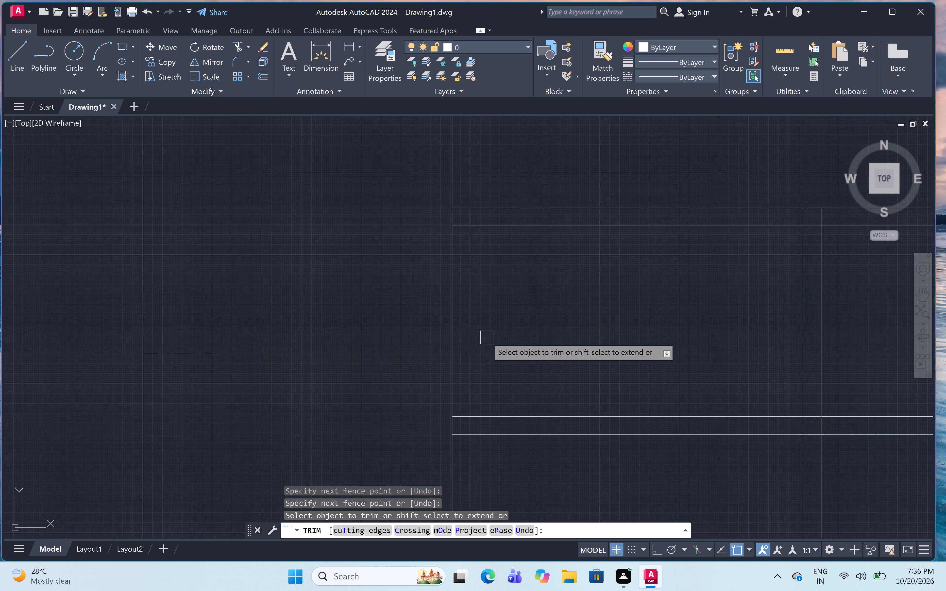
left_click(487, 338)
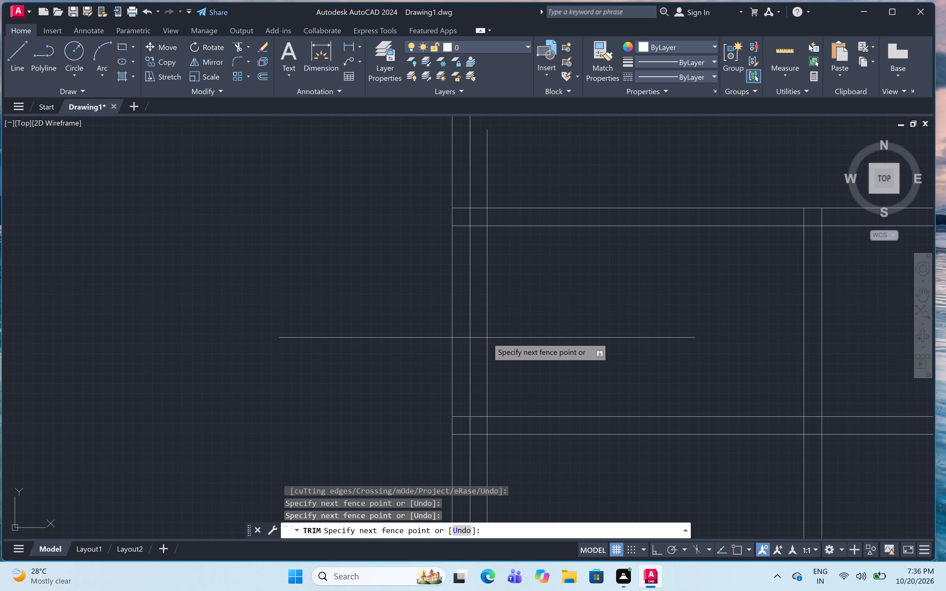
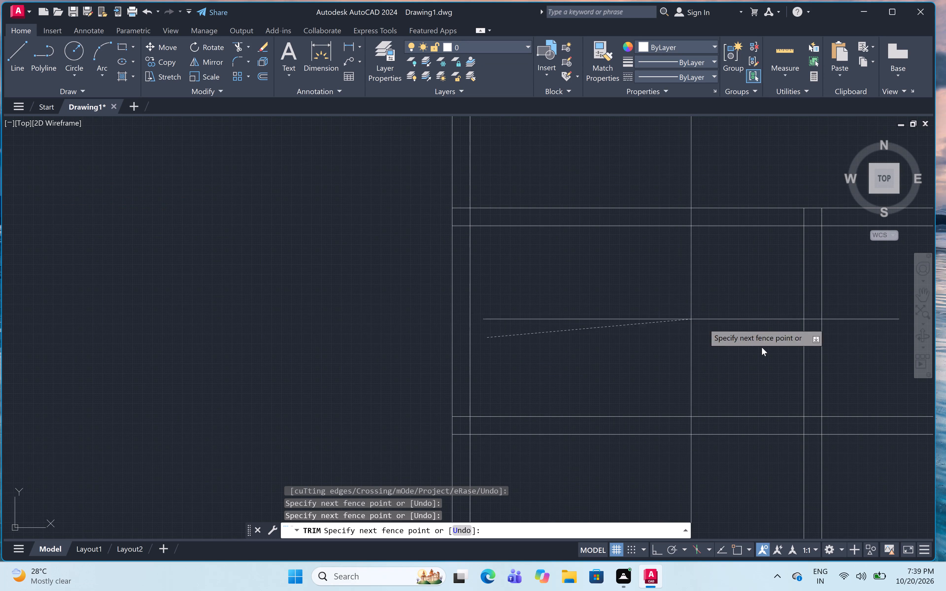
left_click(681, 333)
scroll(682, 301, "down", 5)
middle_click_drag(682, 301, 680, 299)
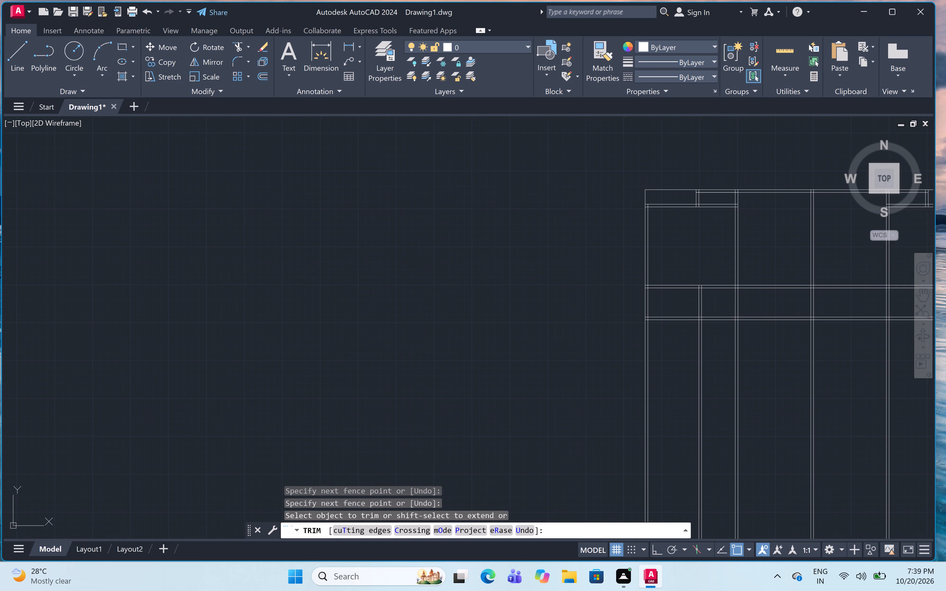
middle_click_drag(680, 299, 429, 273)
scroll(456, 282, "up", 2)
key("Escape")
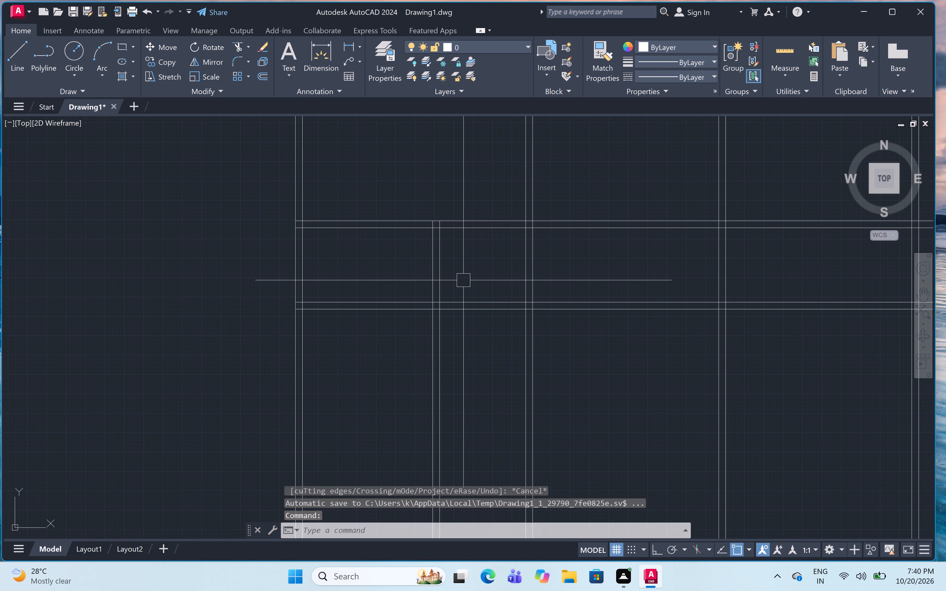
Trim the lower horizontal wall's lines to the right of the new vertical wall, and both of that vertical wall's lines below their corner.
type("TR")
key("space")
left_click_drag(463, 280, 466, 282)
left_click(453, 353)
left_click(462, 348)
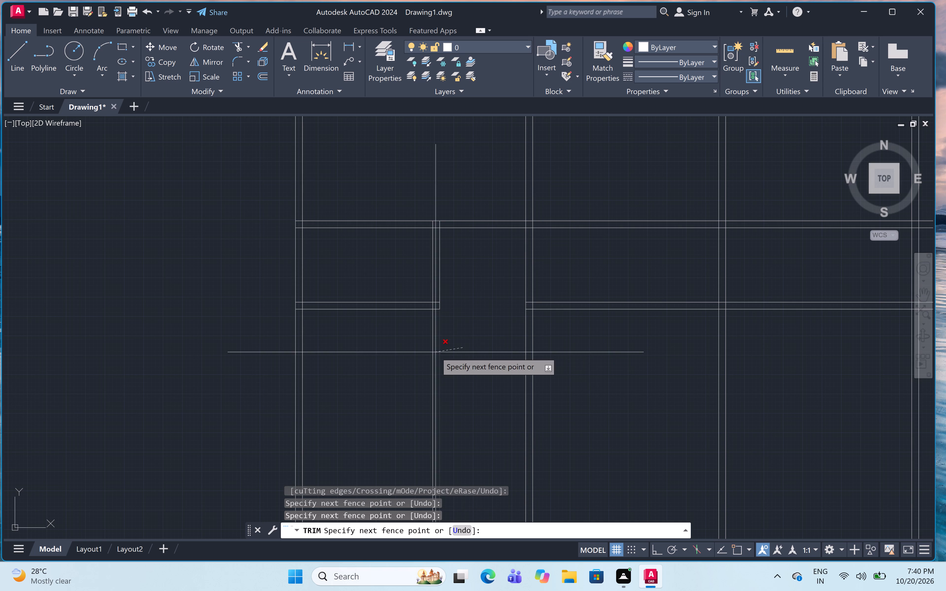
left_click(436, 352)
scroll(481, 293, "up", 3)
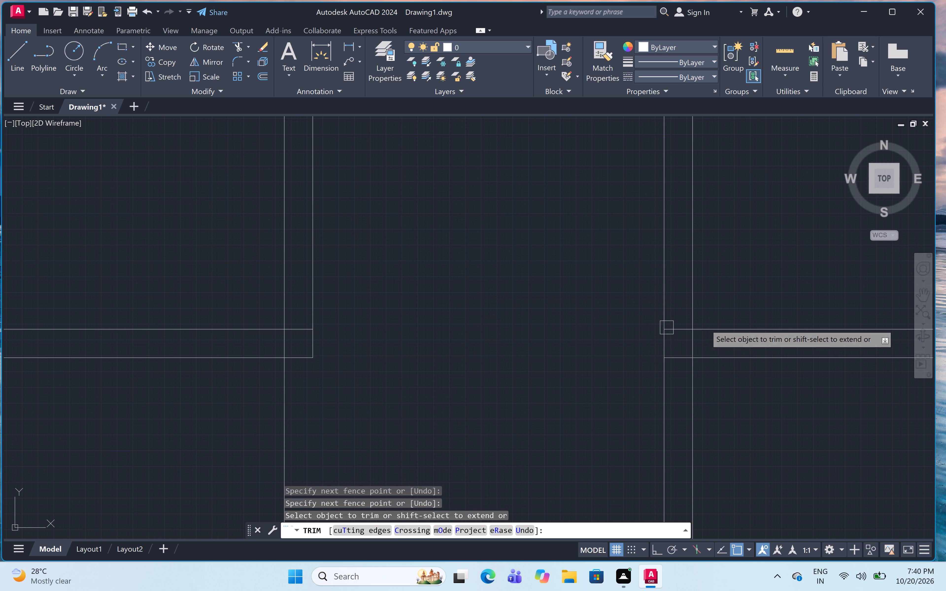
left_click(770, 301)
left_click(766, 363)
left_click(322, 416)
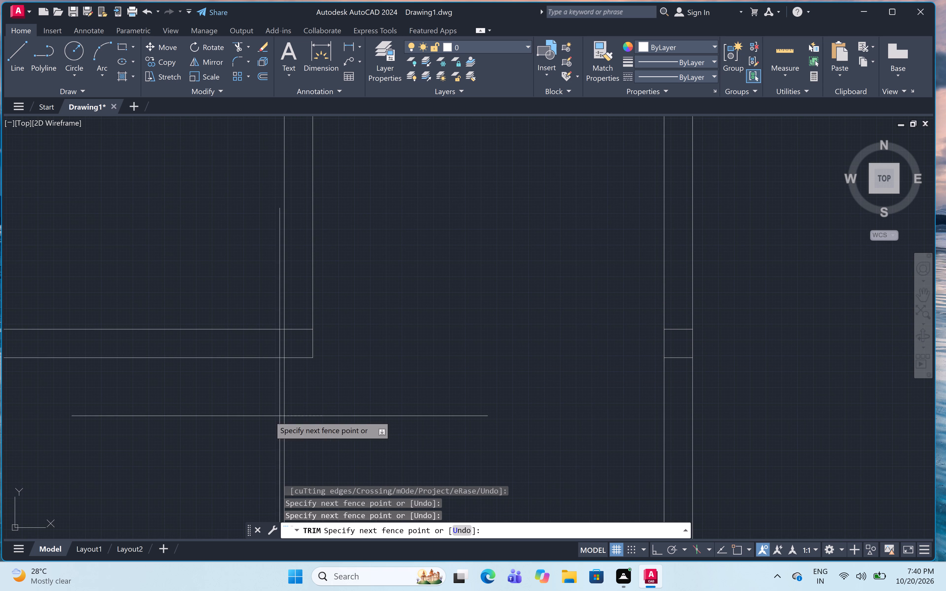
left_click_drag(260, 415, 268, 414)
Trim the two leftover horizontal segments inside the next full-height vertical wall to the right of the small room.
scroll(669, 330, "up", 2)
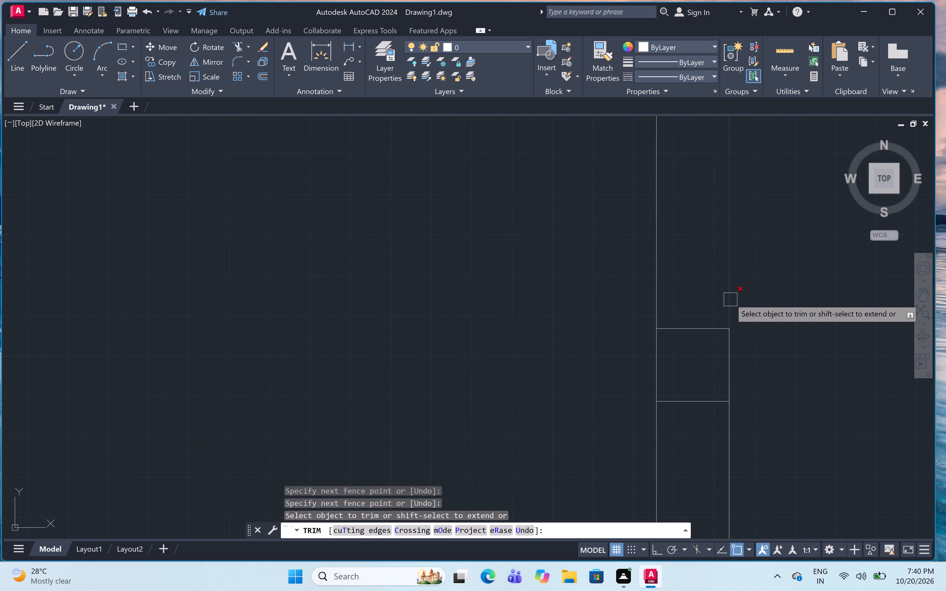
left_click(702, 305)
left_click_drag(687, 431, 686, 421)
scroll(714, 300, "down", 7)
scroll(673, 301, "down", 3)
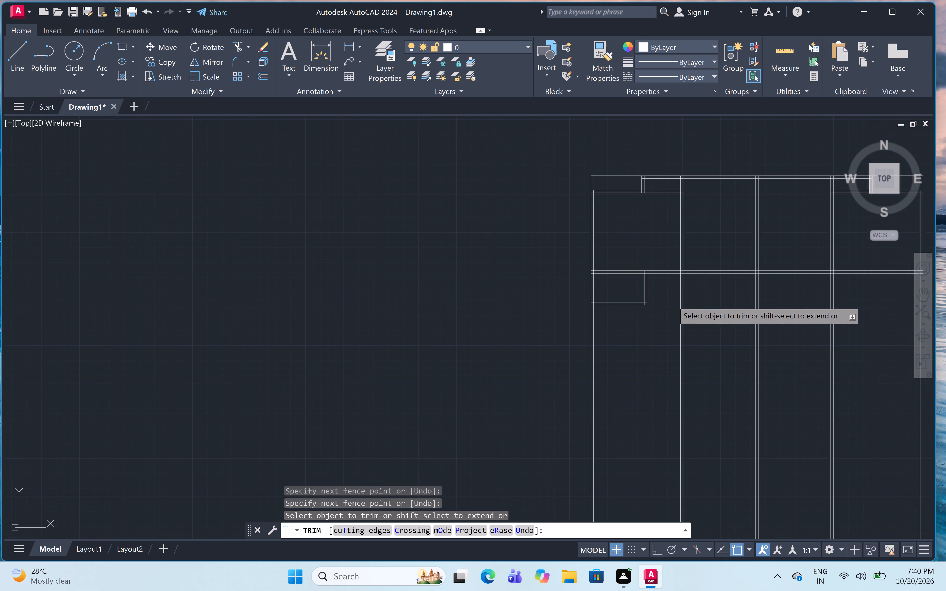
middle_click_drag(673, 301, 539, 341)
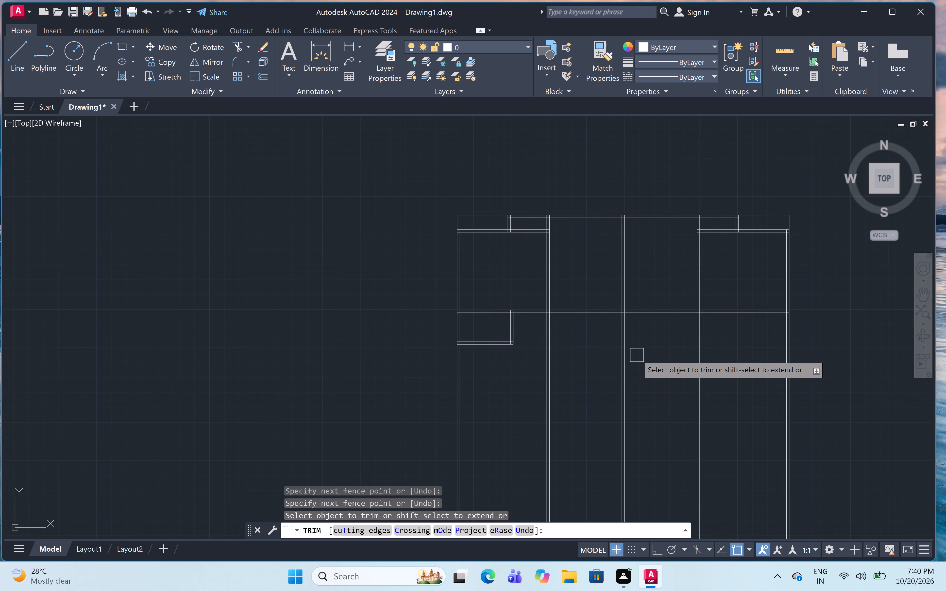
middle_click_drag(660, 357, 626, 312)
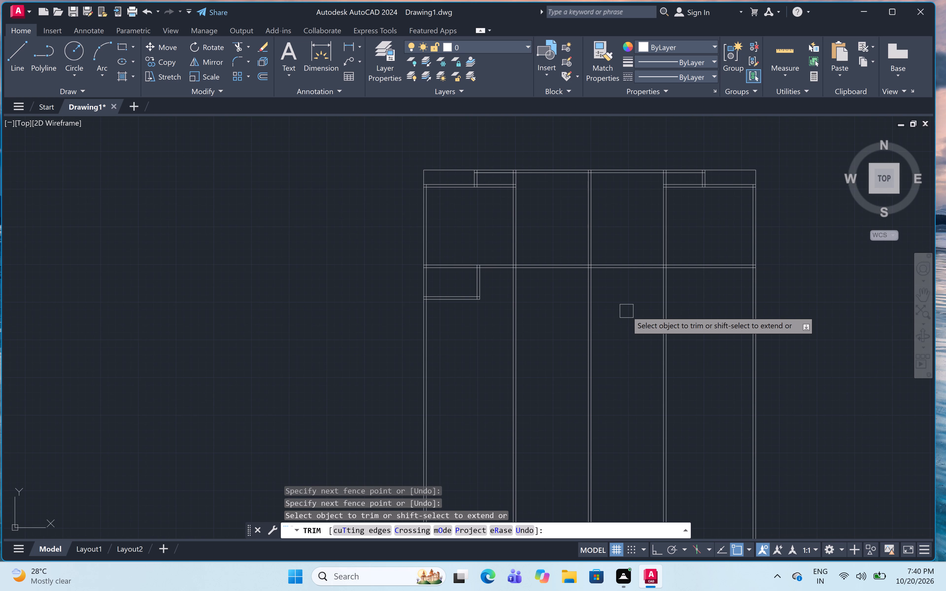
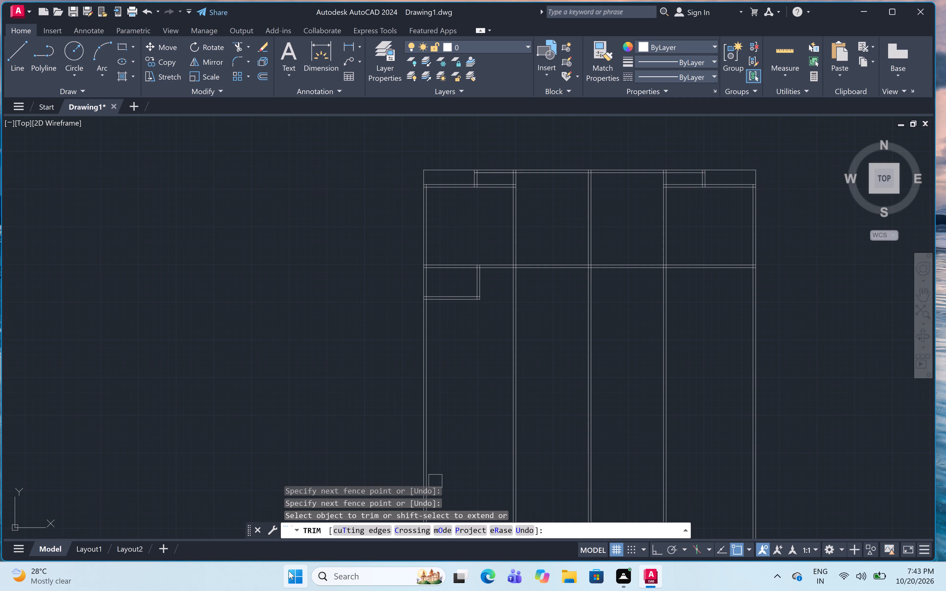
Switch to Windows and put the computer to sleep, leaving the floor plan drawing open.
left_click(295, 571)
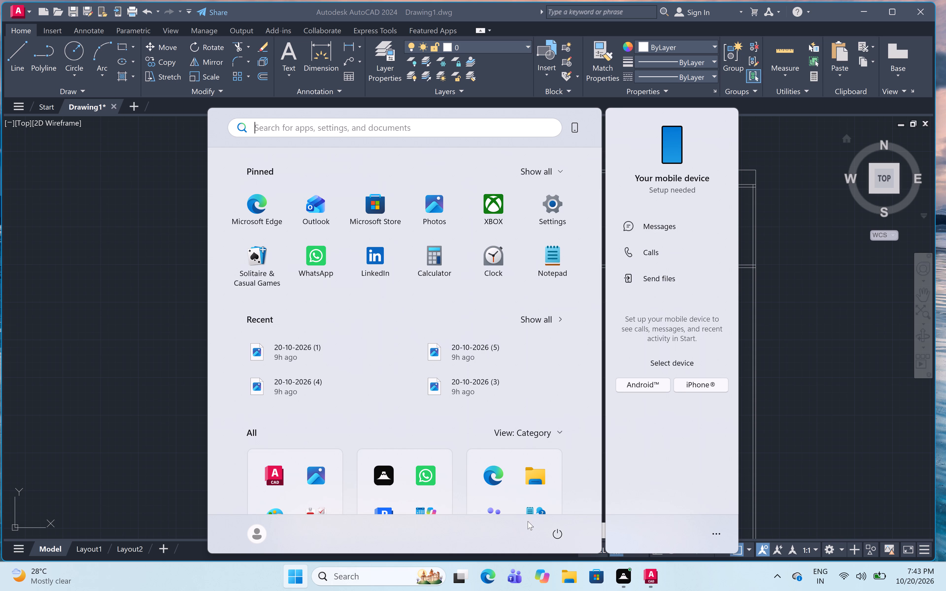
left_click_drag(567, 544, 567, 541)
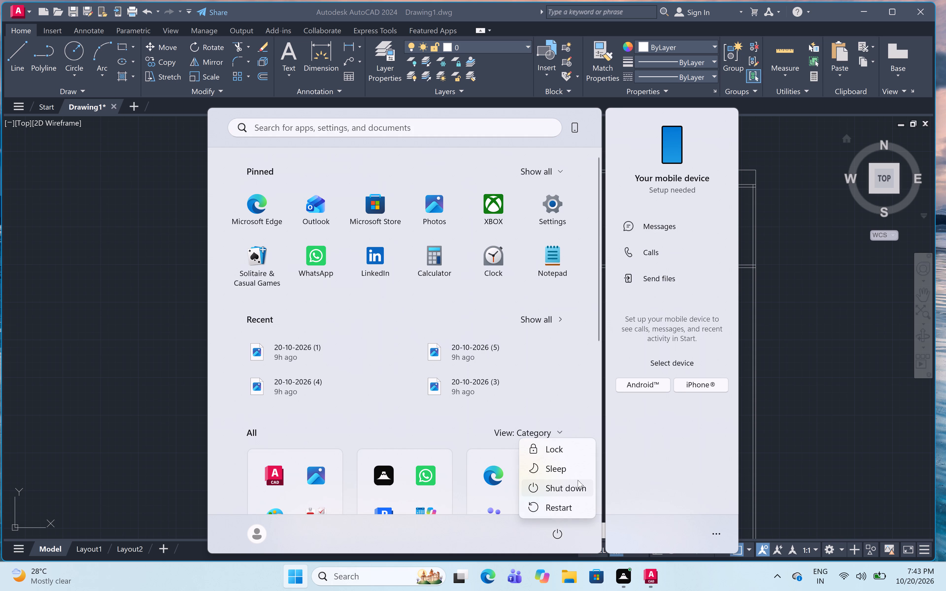
left_click(576, 475)
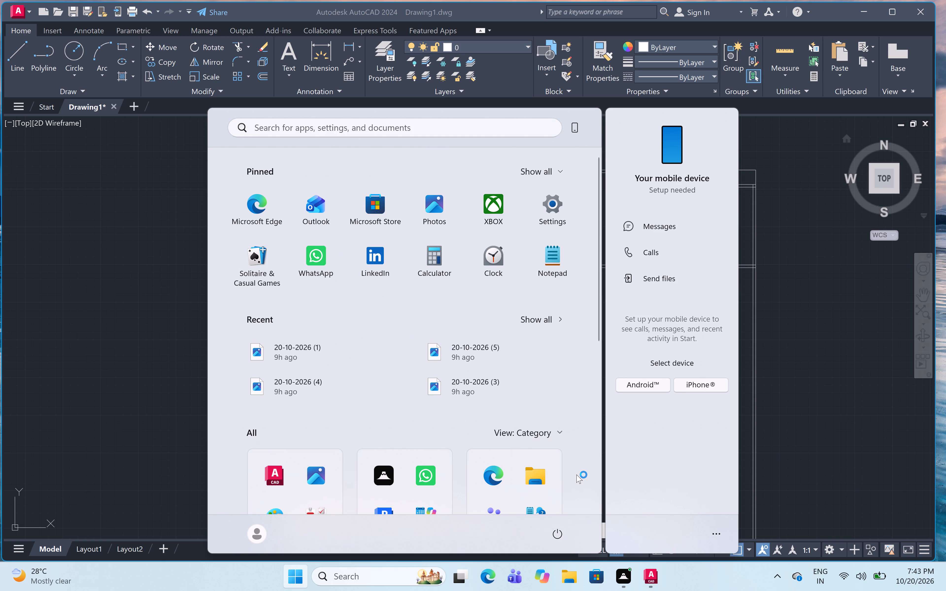
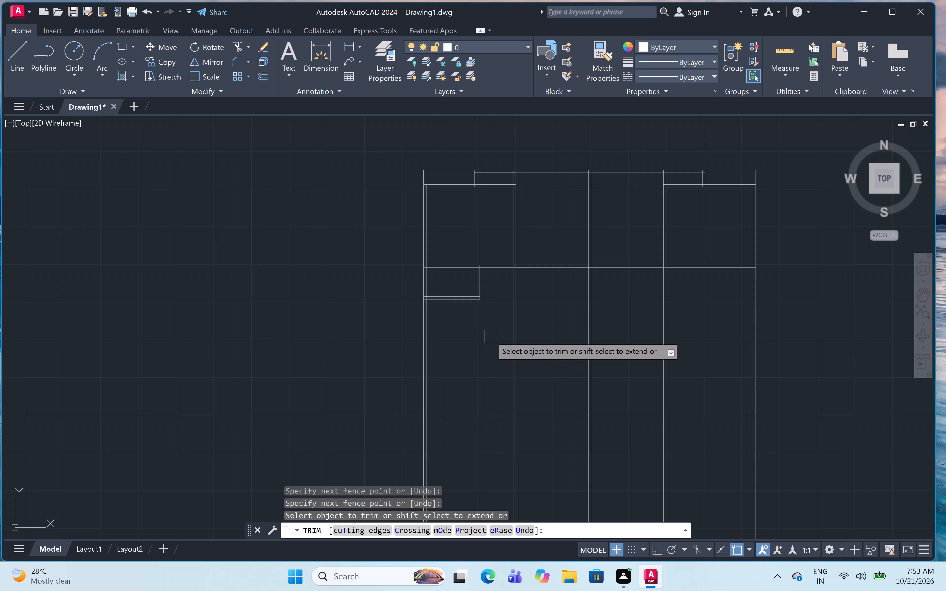
Look over the plan's upper rooms and the area below the small room in the outer-left bay.
key("Escape")
scroll(494, 317, "up", 1)
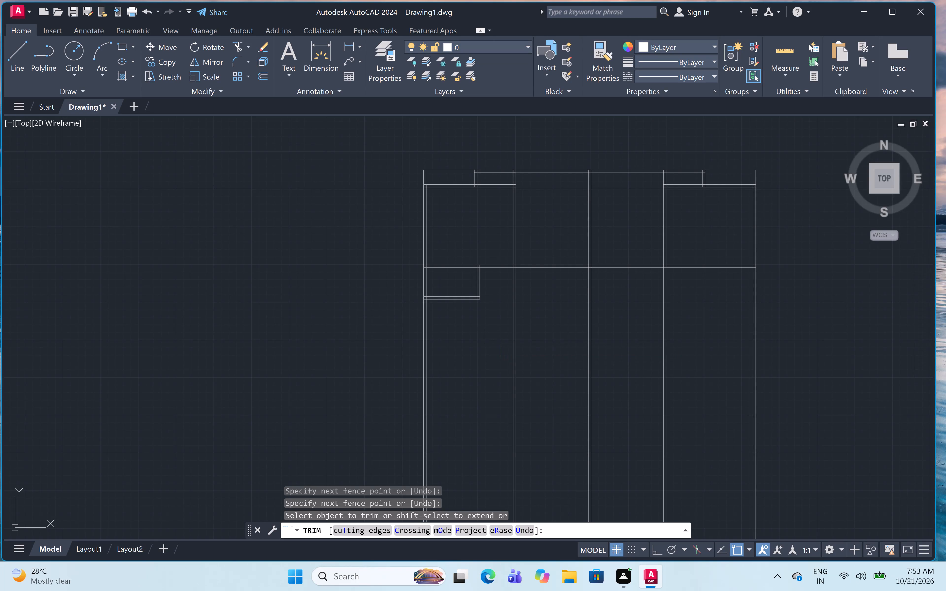
scroll(497, 237, "down", 2)
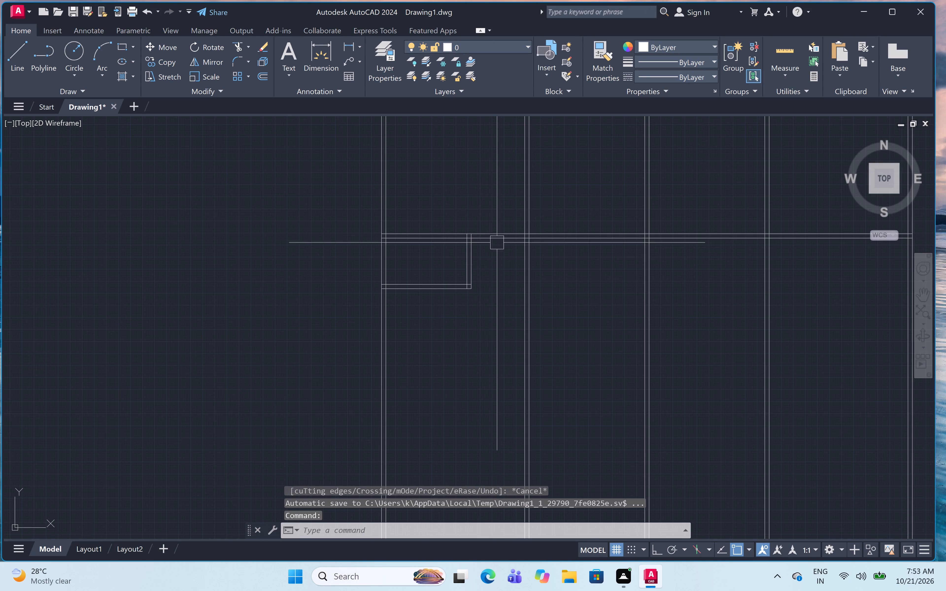
scroll(497, 237, "down", 1)
middle_click_drag(497, 236, 486, 271)
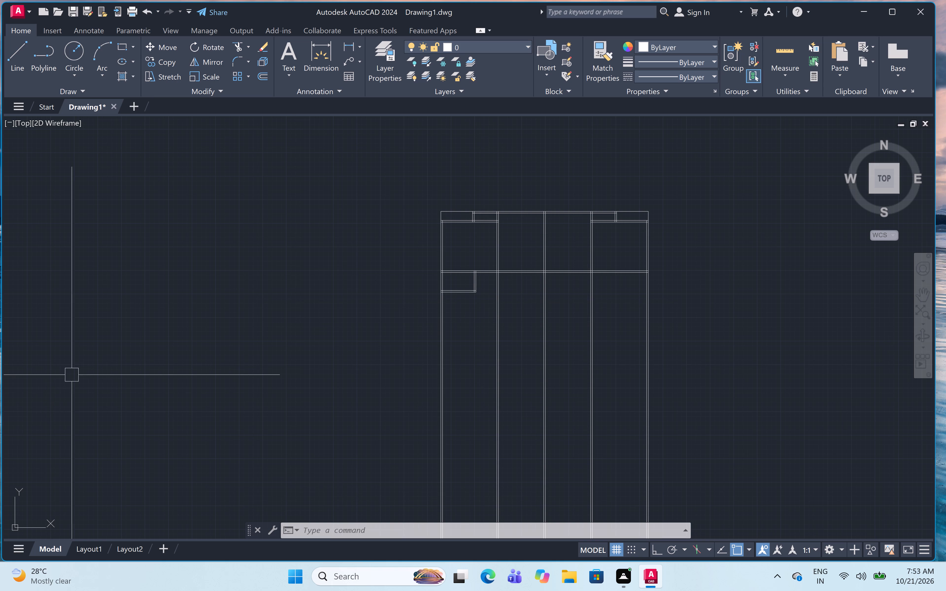
middle_click_drag(607, 271, 584, 300)
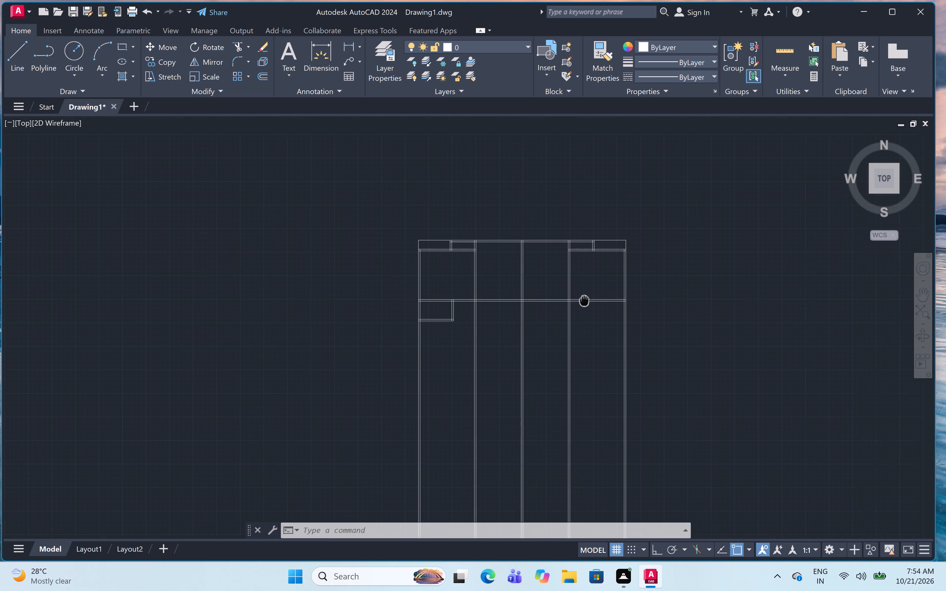
middle_click_drag(584, 300, 585, 300)
scroll(515, 345, "up", 2)
middle_click_drag(513, 342, 503, 388)
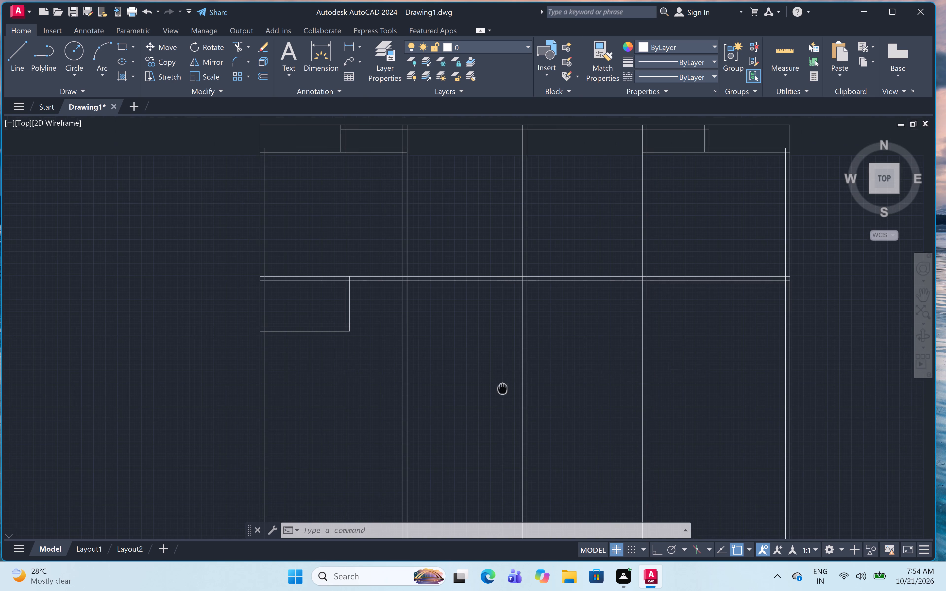
middle_click_drag(503, 388, 503, 388)
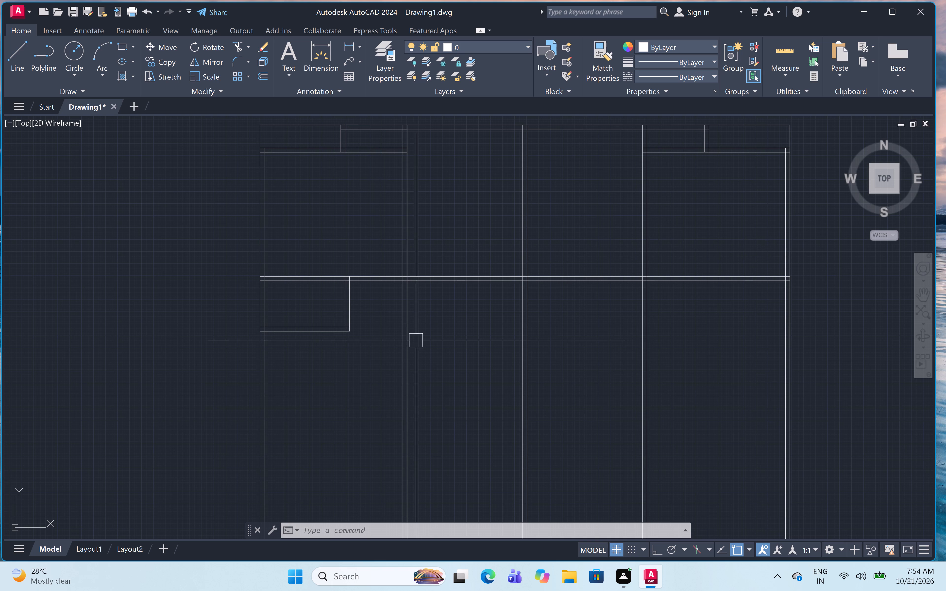
scroll(422, 310, "down", 2)
middle_click_drag(378, 381, 384, 345)
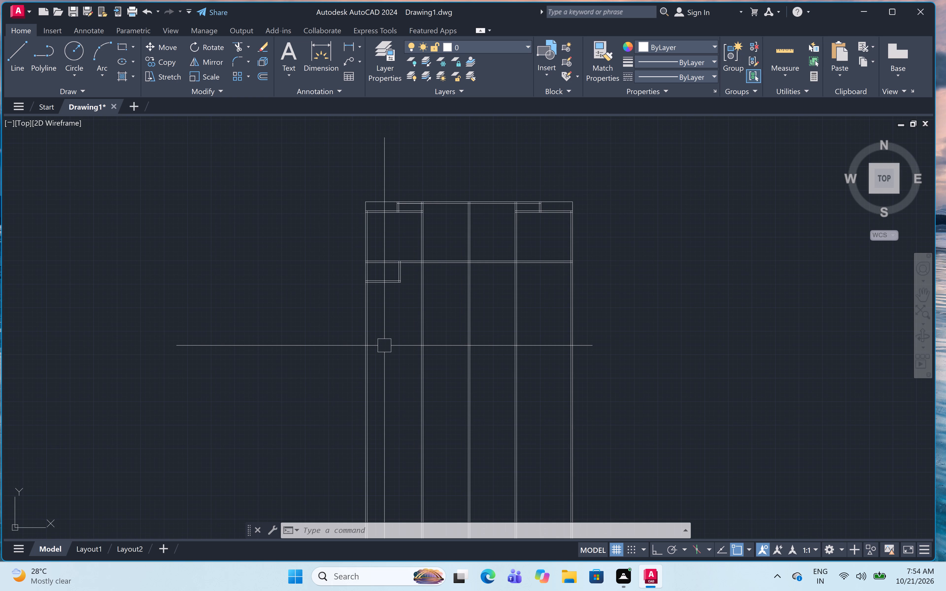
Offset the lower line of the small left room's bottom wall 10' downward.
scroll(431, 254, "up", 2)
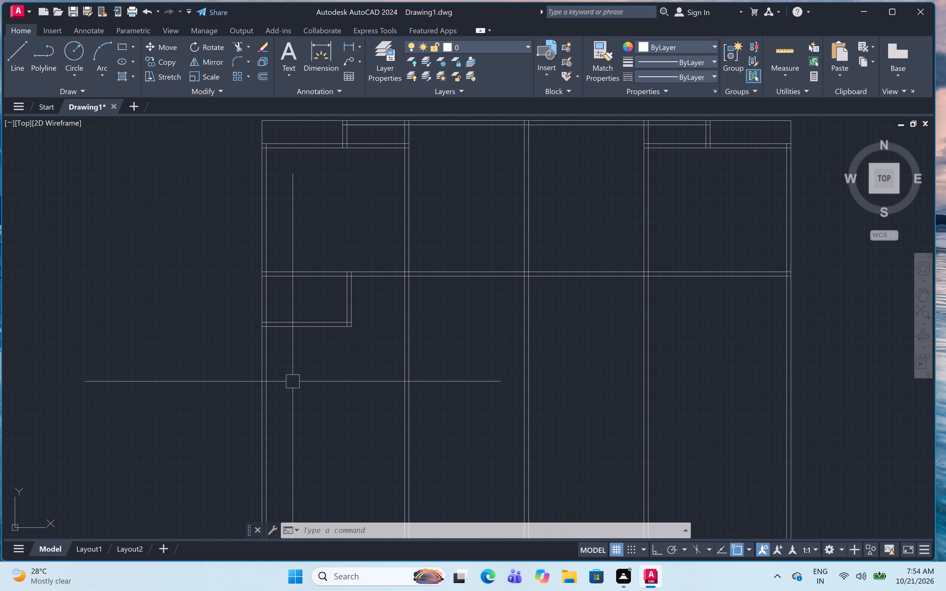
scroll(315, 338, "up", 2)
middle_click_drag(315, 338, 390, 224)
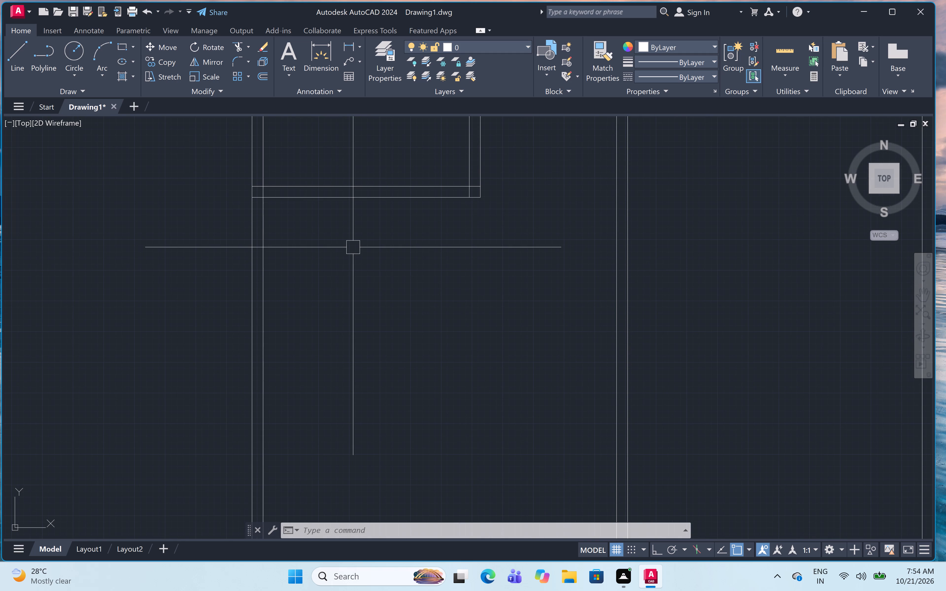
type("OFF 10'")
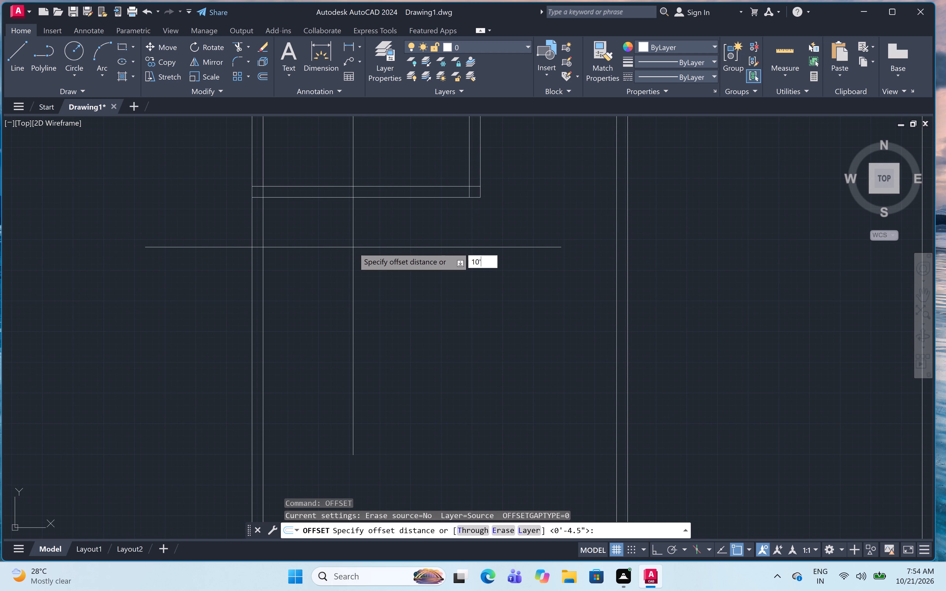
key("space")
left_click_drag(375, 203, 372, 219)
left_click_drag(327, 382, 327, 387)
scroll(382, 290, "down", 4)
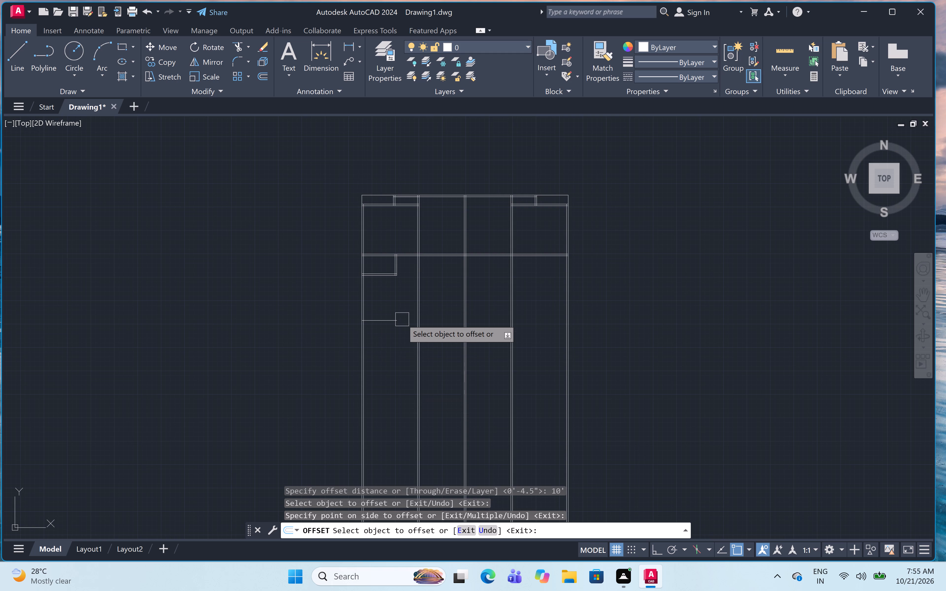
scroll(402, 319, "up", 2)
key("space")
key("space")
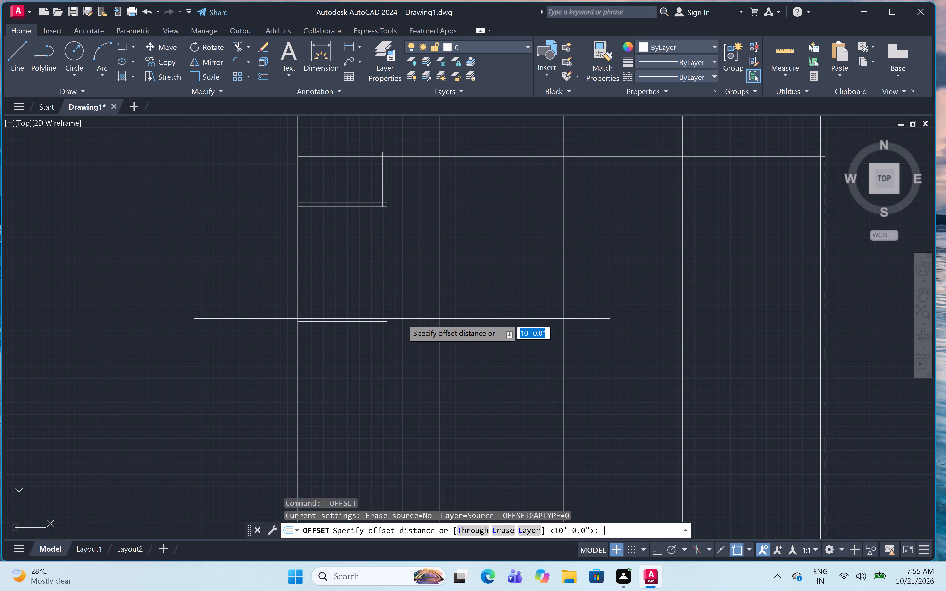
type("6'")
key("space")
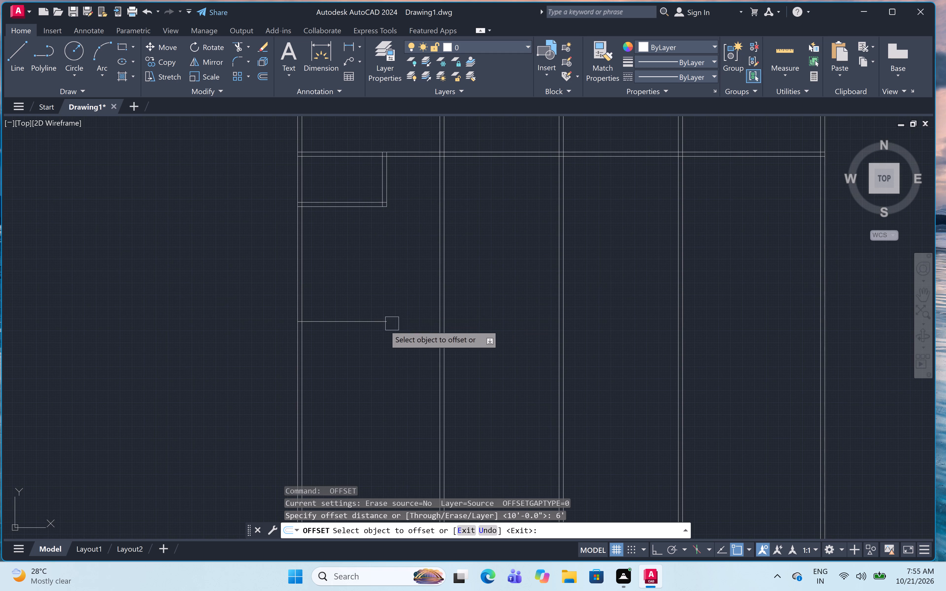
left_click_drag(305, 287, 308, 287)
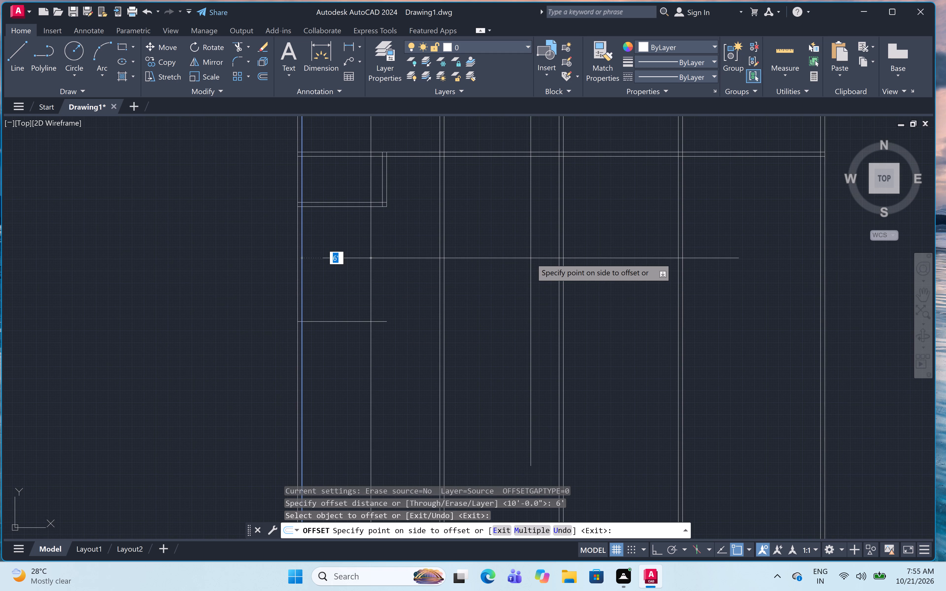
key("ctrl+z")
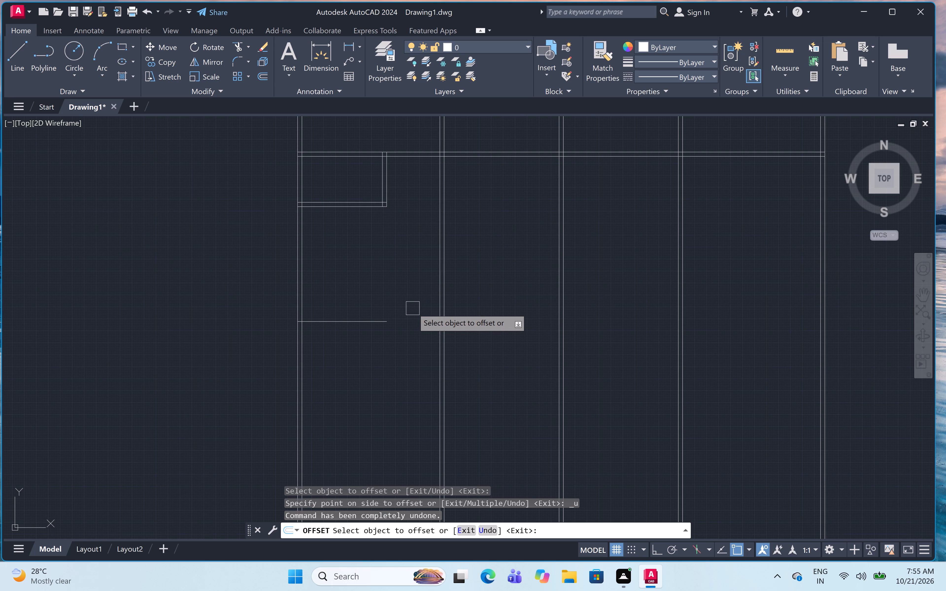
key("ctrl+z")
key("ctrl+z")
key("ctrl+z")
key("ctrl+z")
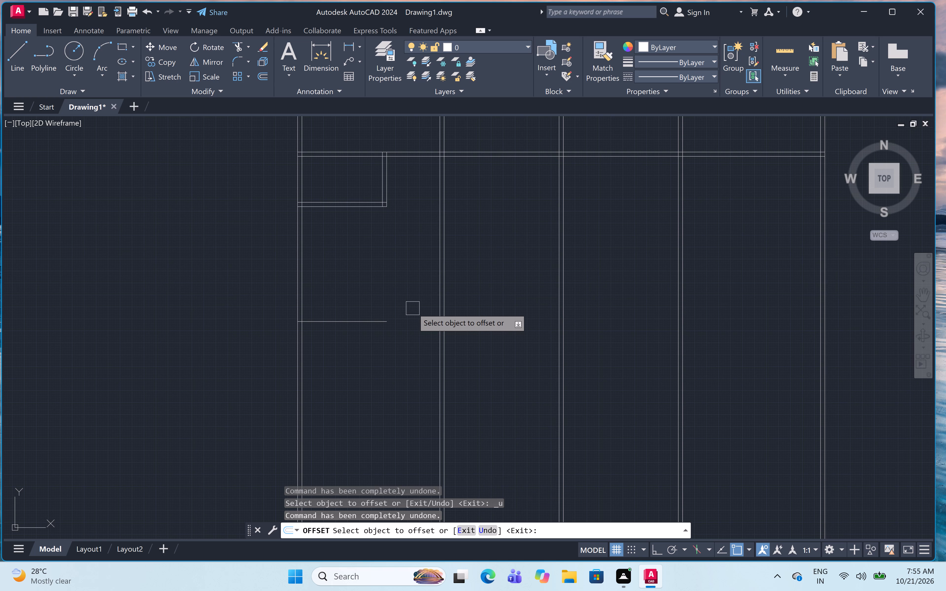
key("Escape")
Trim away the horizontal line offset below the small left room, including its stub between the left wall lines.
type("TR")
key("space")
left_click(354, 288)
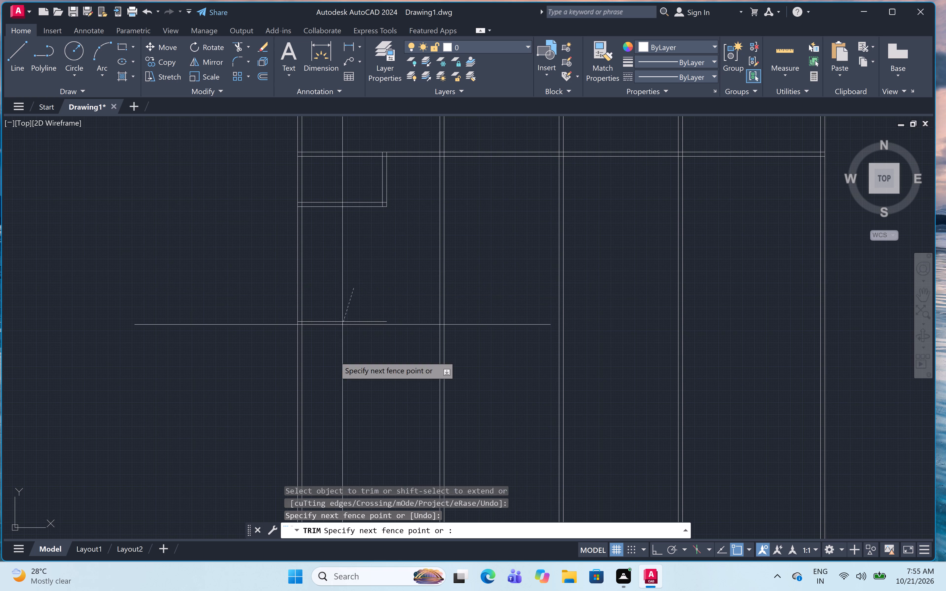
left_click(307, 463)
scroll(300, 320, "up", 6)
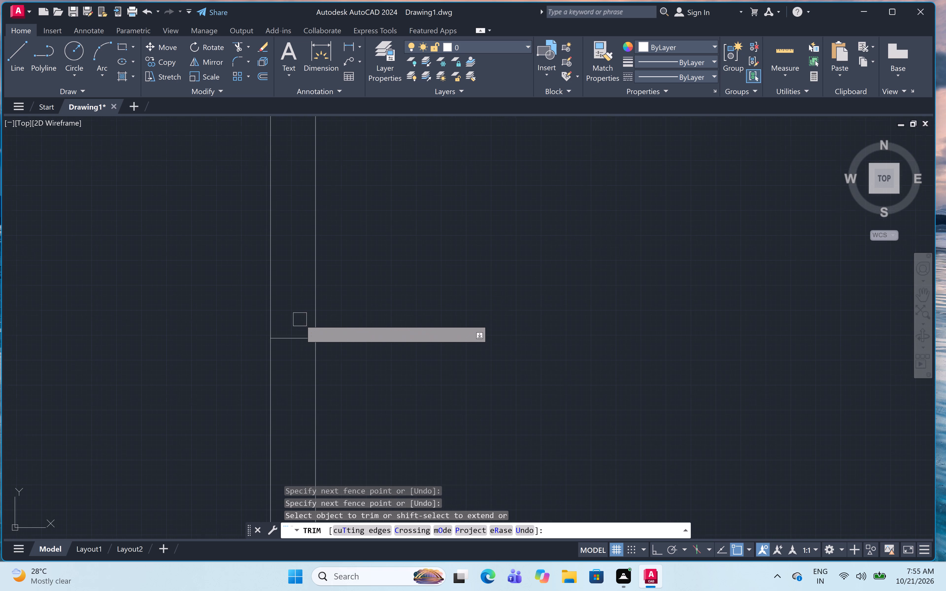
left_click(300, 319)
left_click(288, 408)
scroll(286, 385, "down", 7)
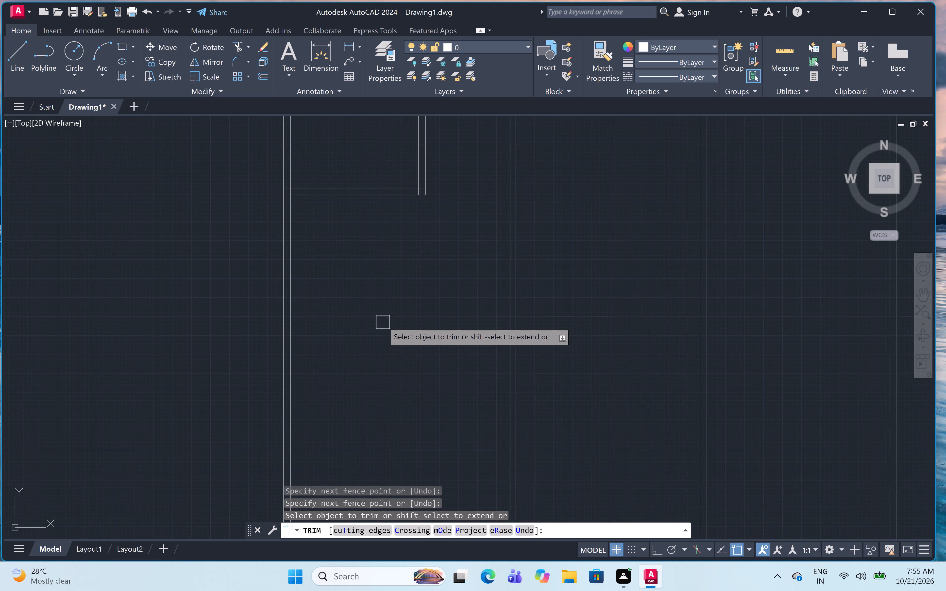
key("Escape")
Offset the inner line of the left outer wall 10' into the plan.
type("OFF 10'")
key("space")
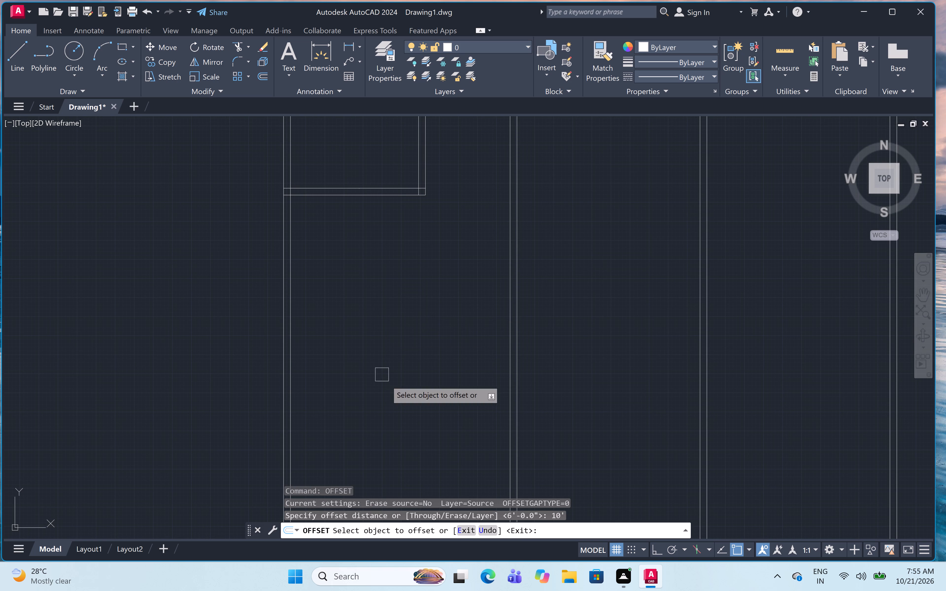
left_click(349, 198)
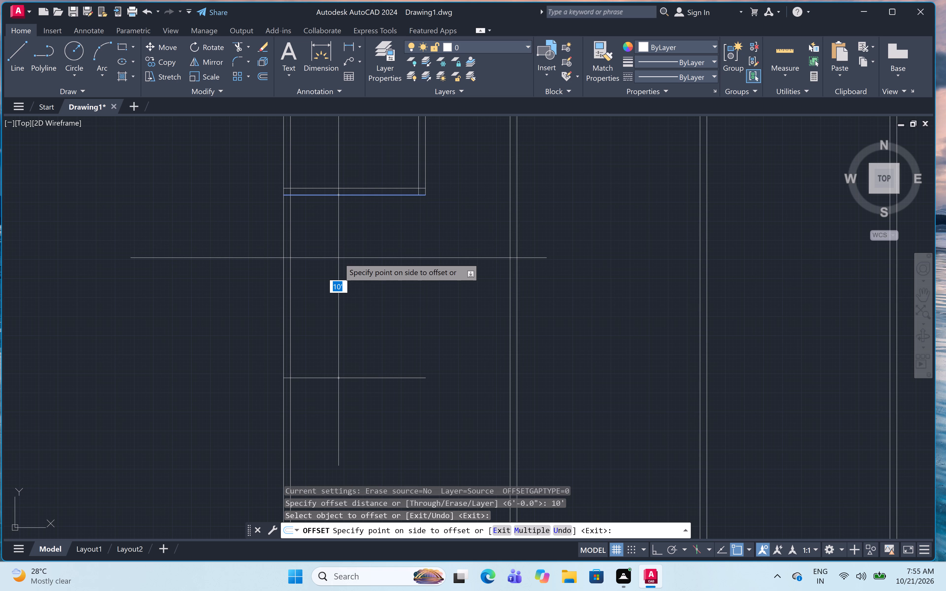
key("ctrl+z")
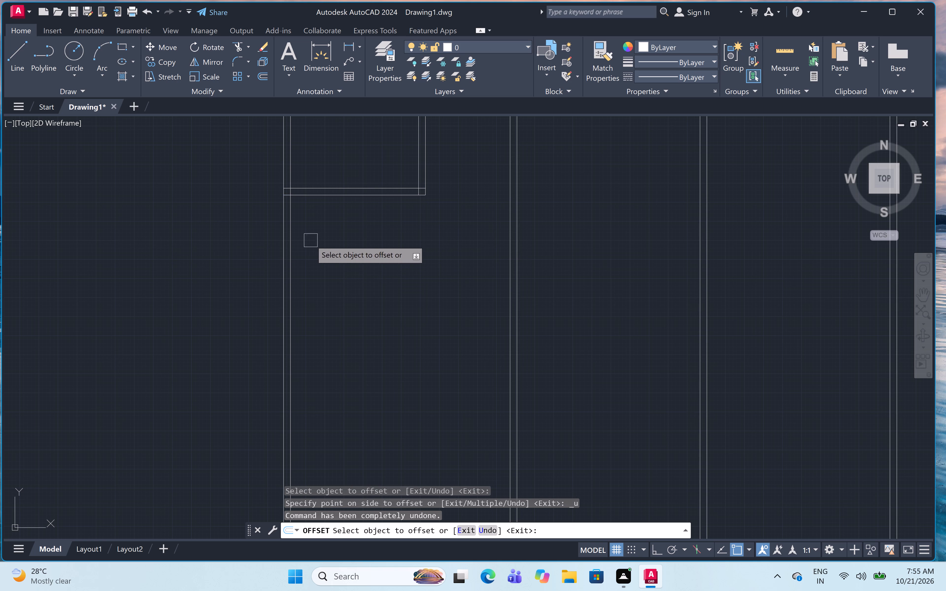
left_click(295, 253)
left_click(527, 239)
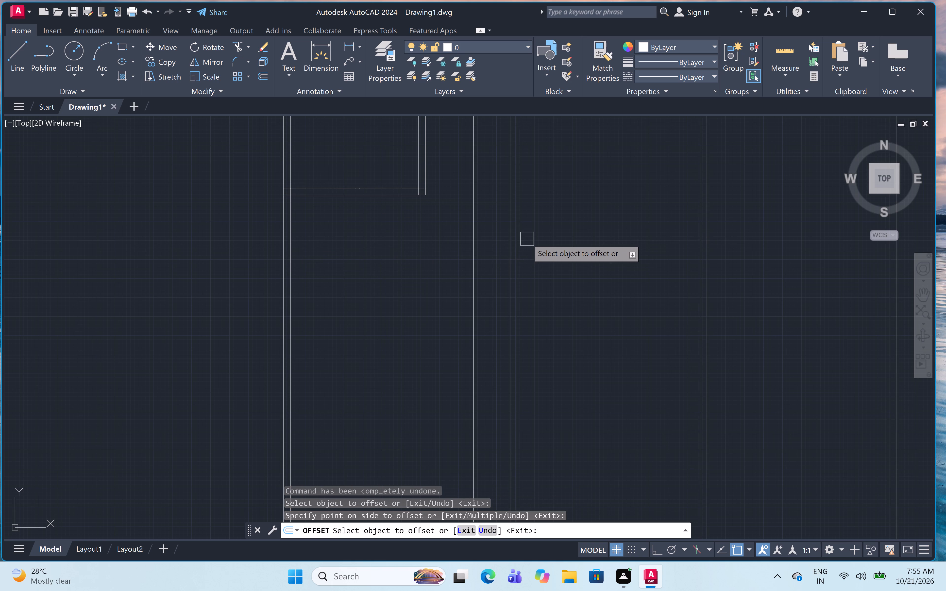
key("space")
Offset the lower line of the small left room's bottom wall 6' downward.
key("space")
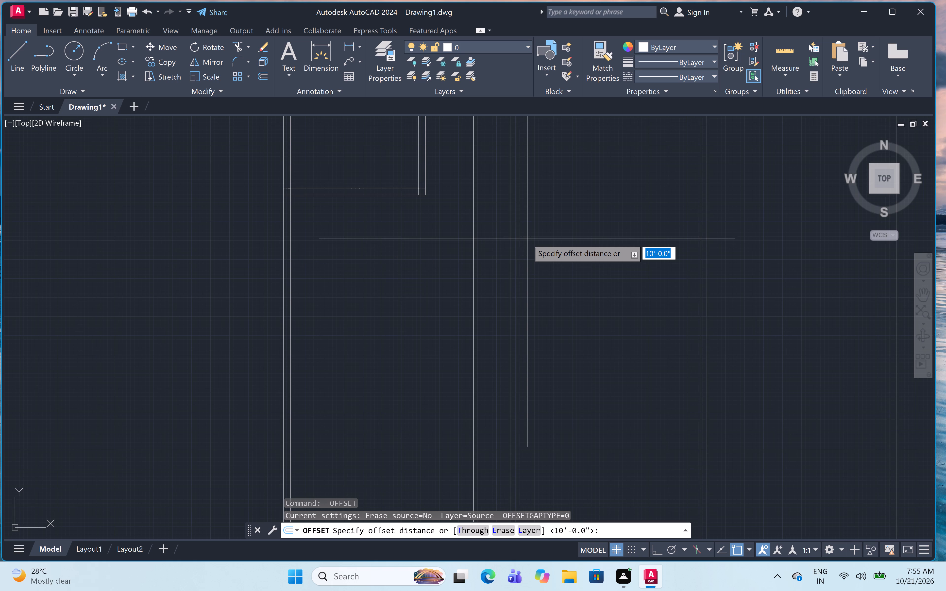
type("6'")
key("space")
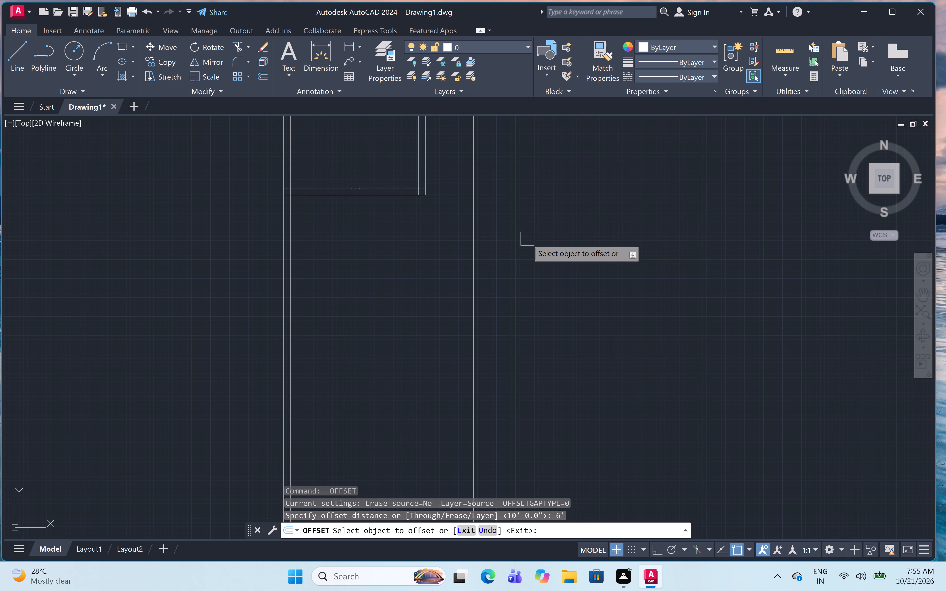
left_click(369, 198)
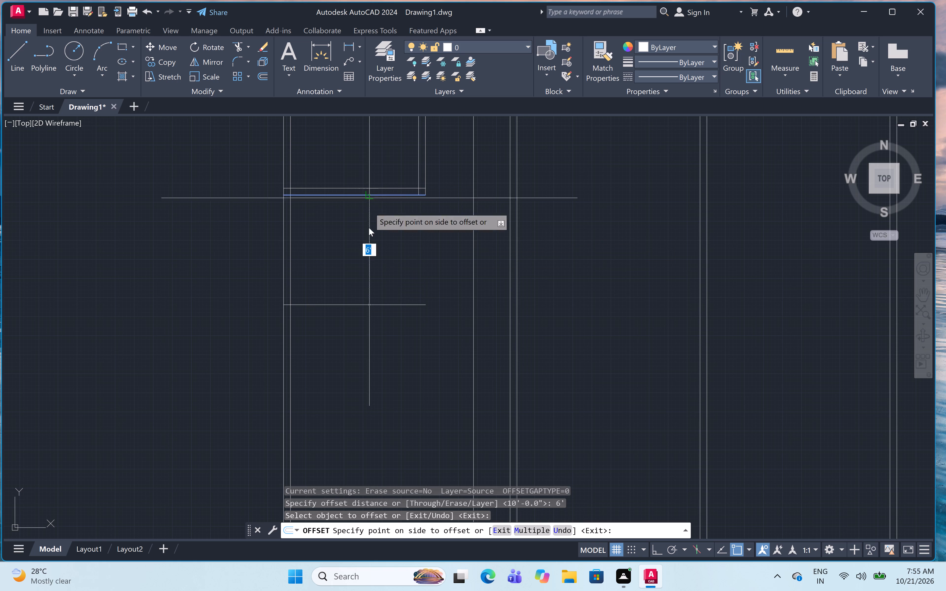
left_click(406, 401)
key("Escape")
Extend the new horizontal line and the lower line of the small room's bottom wall to the 10' offset vertical line.
type("EX")
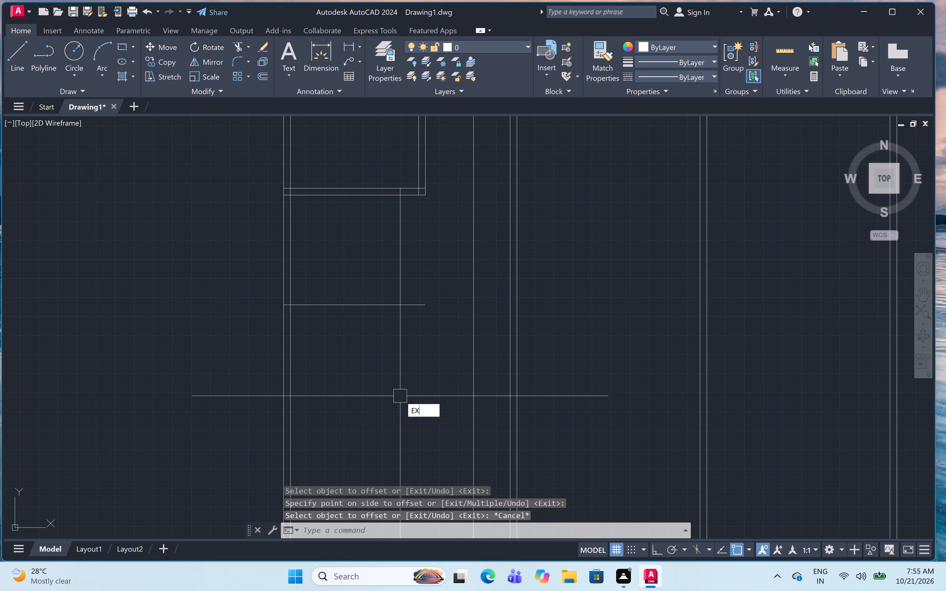
key("space")
left_click(345, 313)
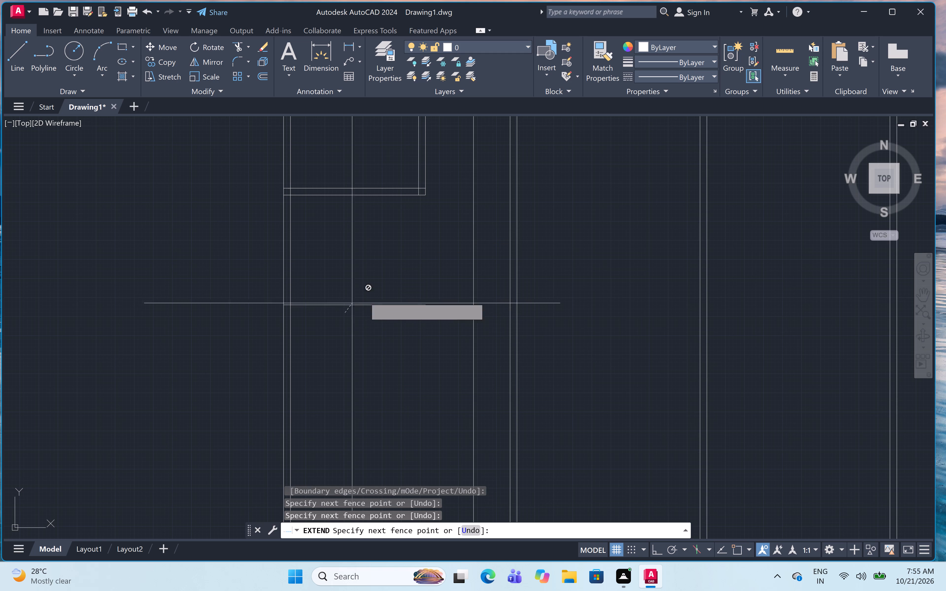
left_click(408, 270)
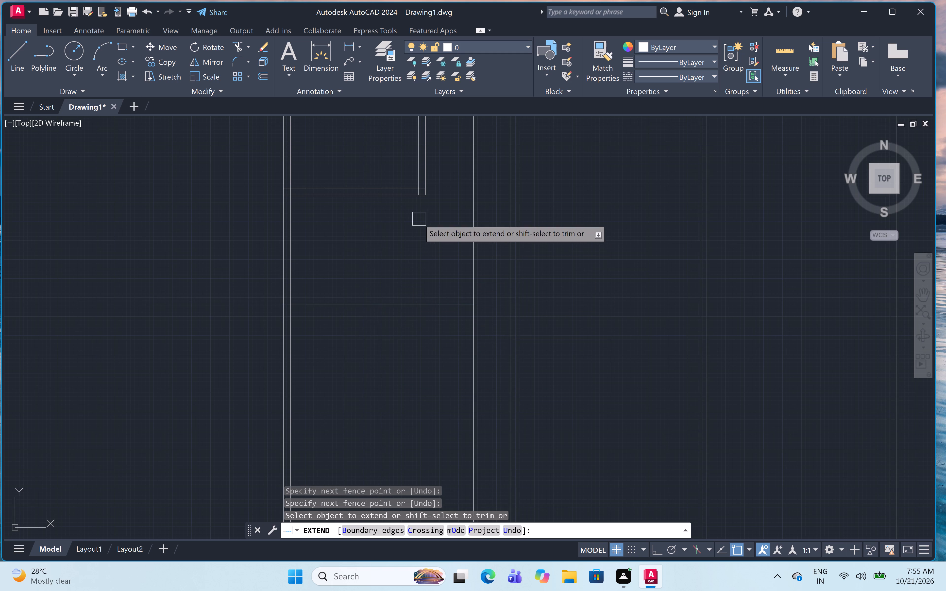
left_click(401, 200)
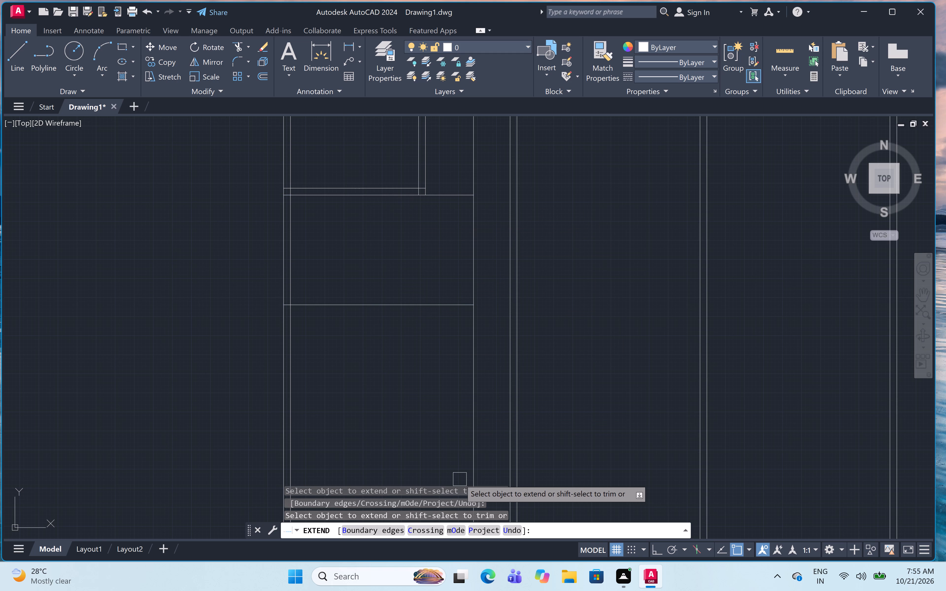
key("Escape")
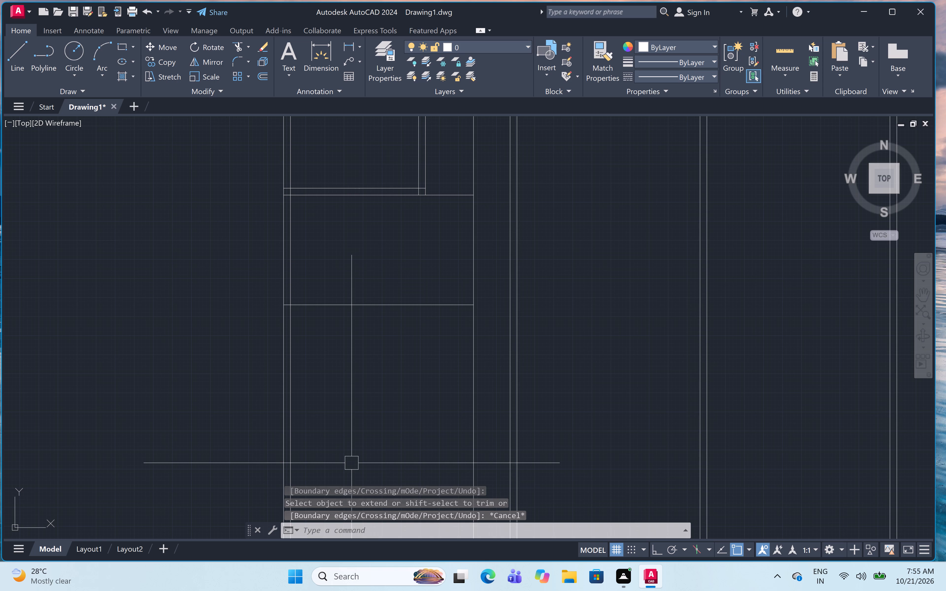
Offset the new horizontal line 4.5" downward and the new vertical line 4.5" to the right to form walls.
type("OFF 4.5\"")
key("space")
left_click(410, 307)
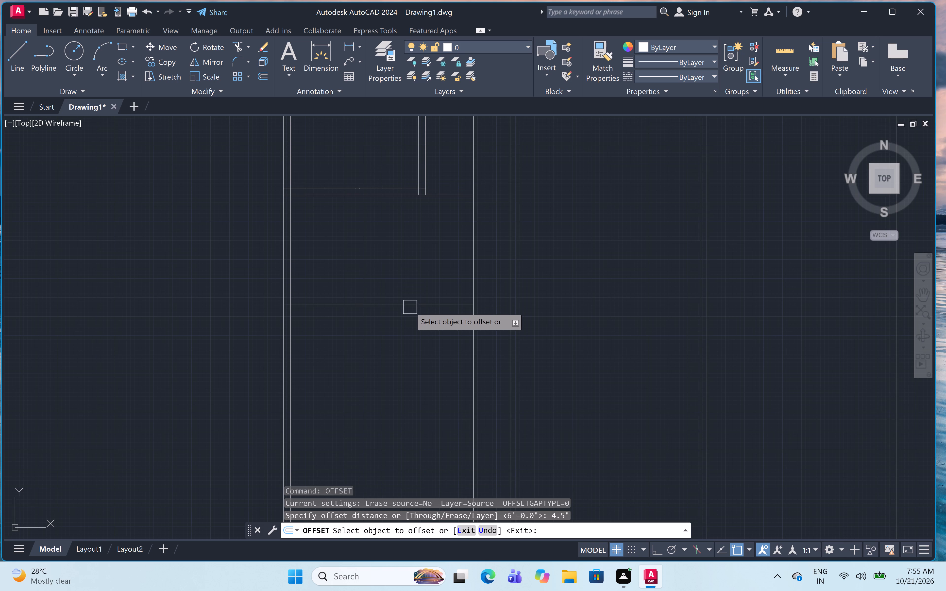
left_click(409, 353)
left_click(476, 260)
left_click(495, 260)
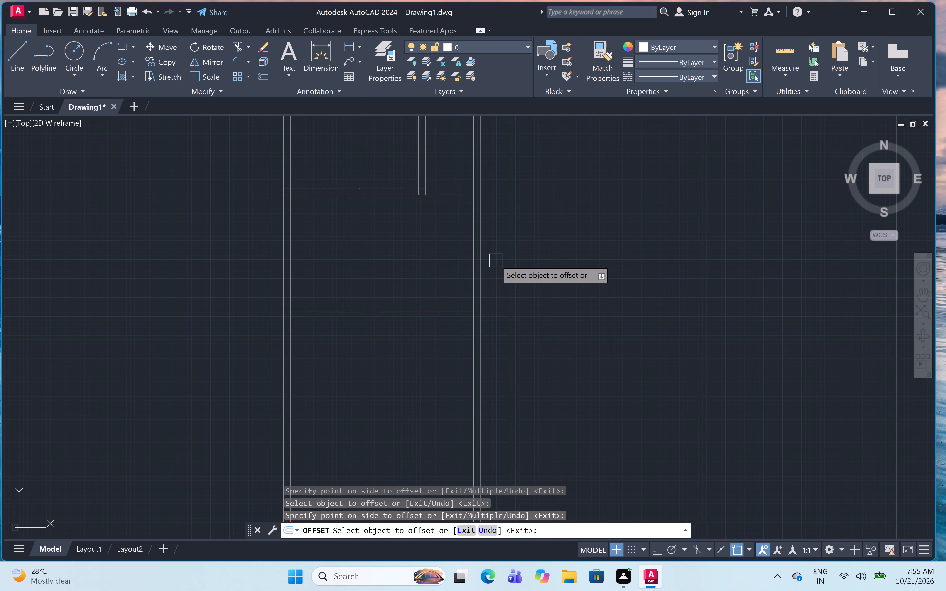
key("Escape")
Extend the horizontal lines of the 10' by 6' room's top and bottom walls to the outer line of its right wall.
type("EX")
key("space")
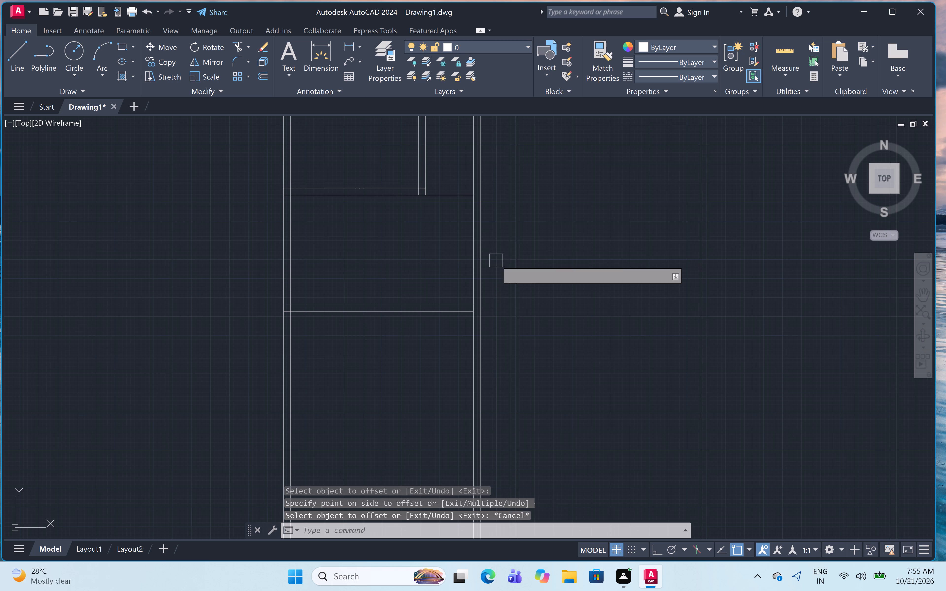
left_click(376, 175)
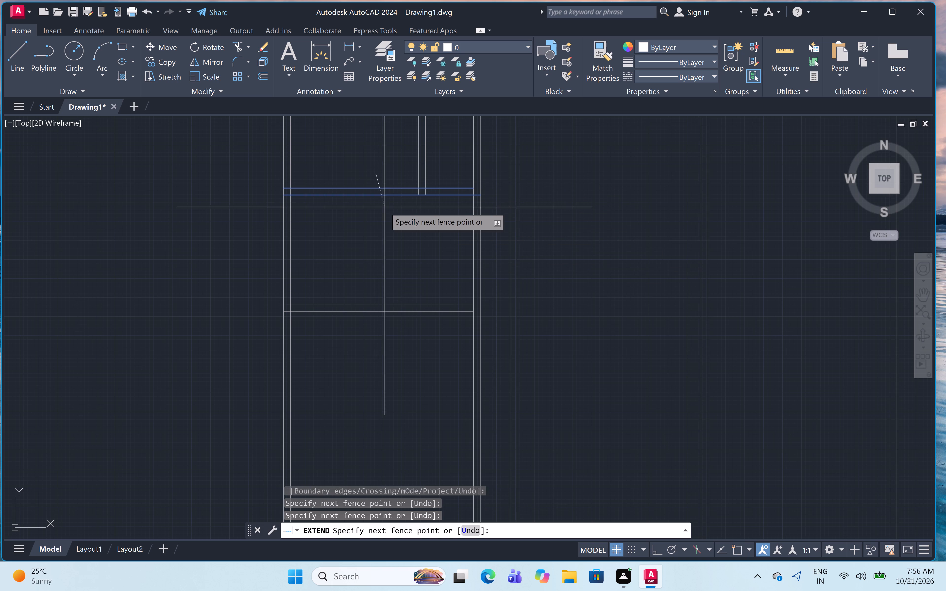
left_click(385, 207)
left_click(450, 151)
left_click(453, 205)
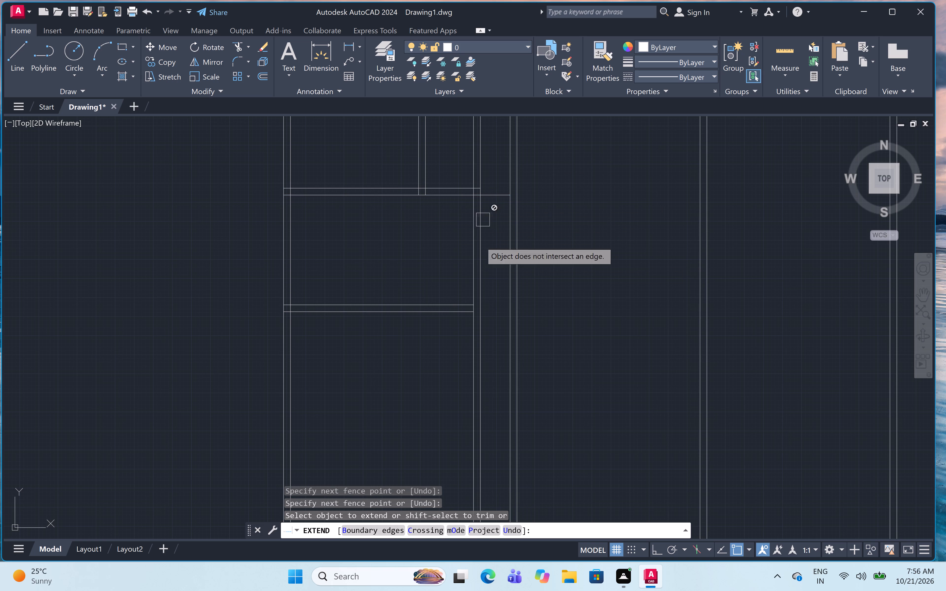
left_click_drag(428, 290, 431, 328)
left_click(437, 407)
key("Escape")
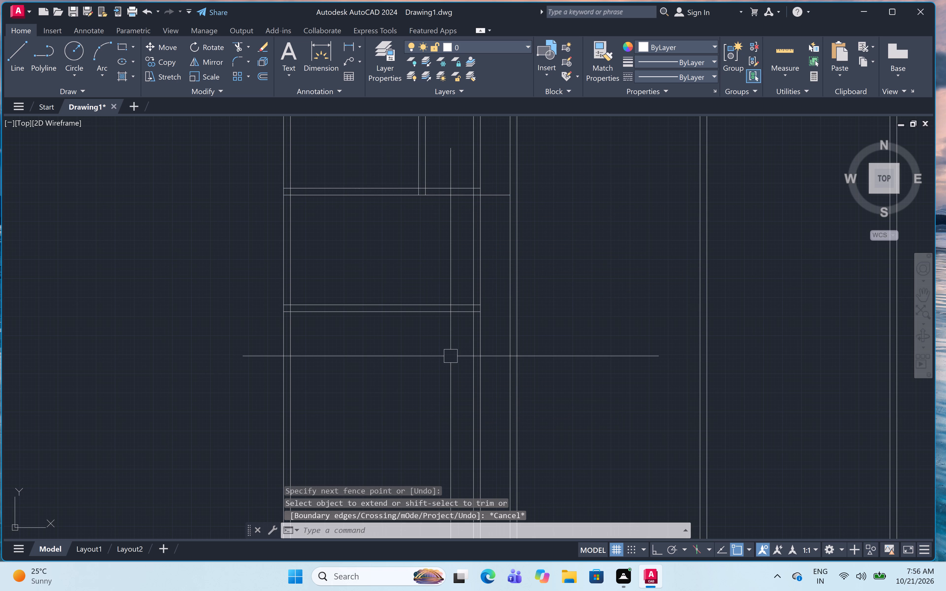
Trim the top wall's overshoot and the right wall's vertical lines above and below the 10' by 6' room.
type("TR")
key("space")
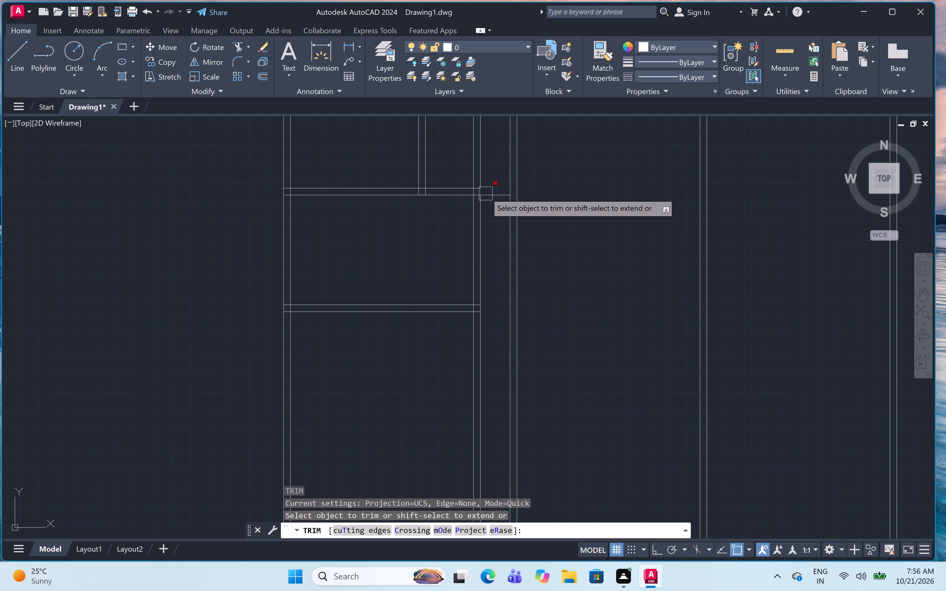
left_click(493, 194)
left_click(488, 166)
left_click(474, 165)
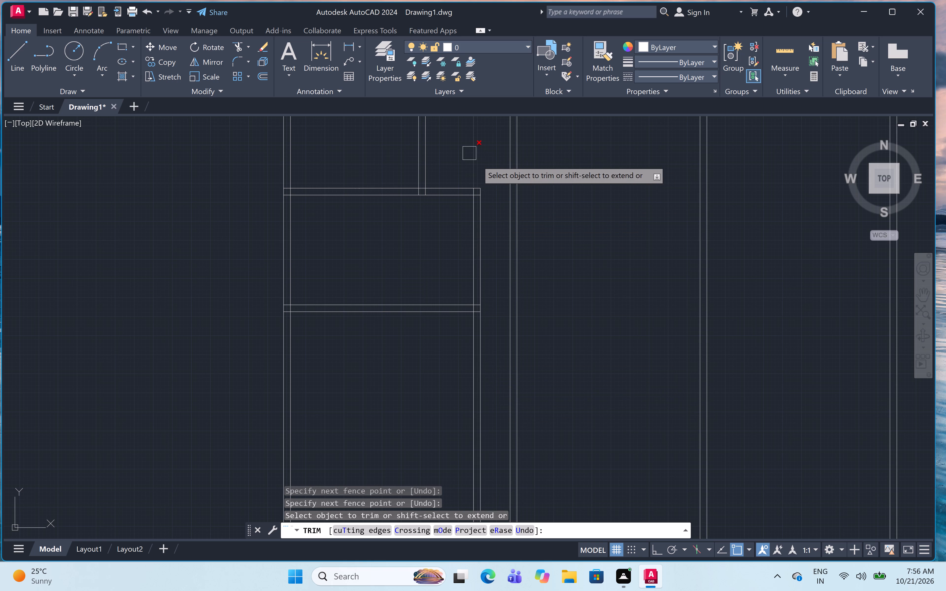
left_click(489, 151)
left_click(468, 158)
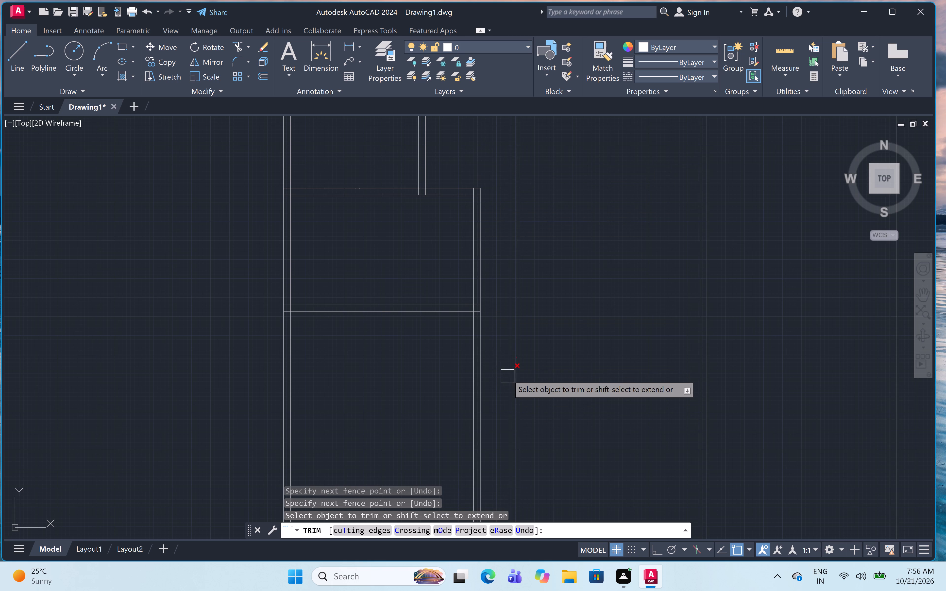
left_click(494, 349)
left_click_drag(458, 358, 455, 356)
Trim away the three interior vertical walls below the long horizontal cross wall, keeping the outer walls.
scroll(453, 342, "down", 3)
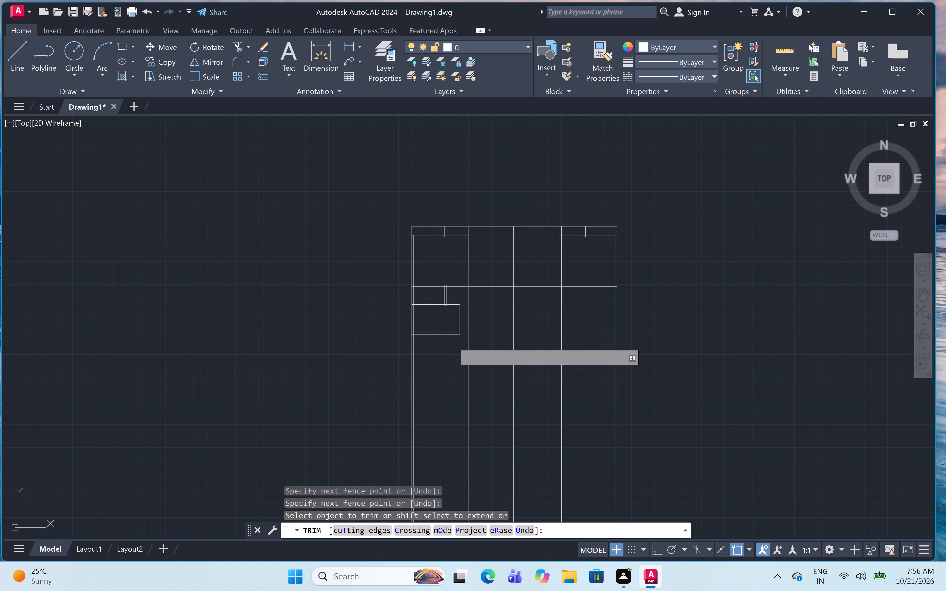
middle_click_drag(445, 361, 463, 272)
scroll(463, 275, "up", 2)
middle_click_drag(463, 275, 455, 325)
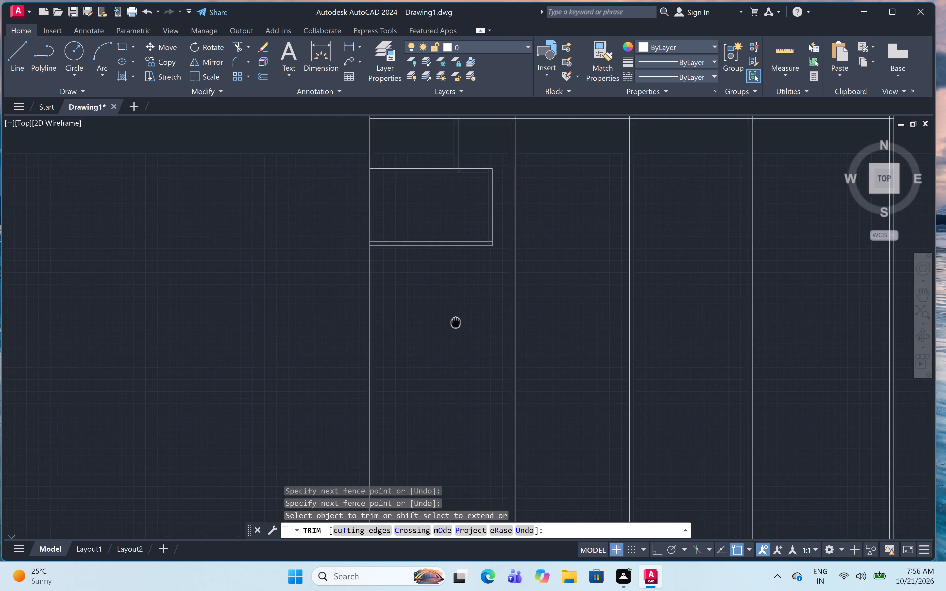
middle_click_drag(455, 325, 454, 328)
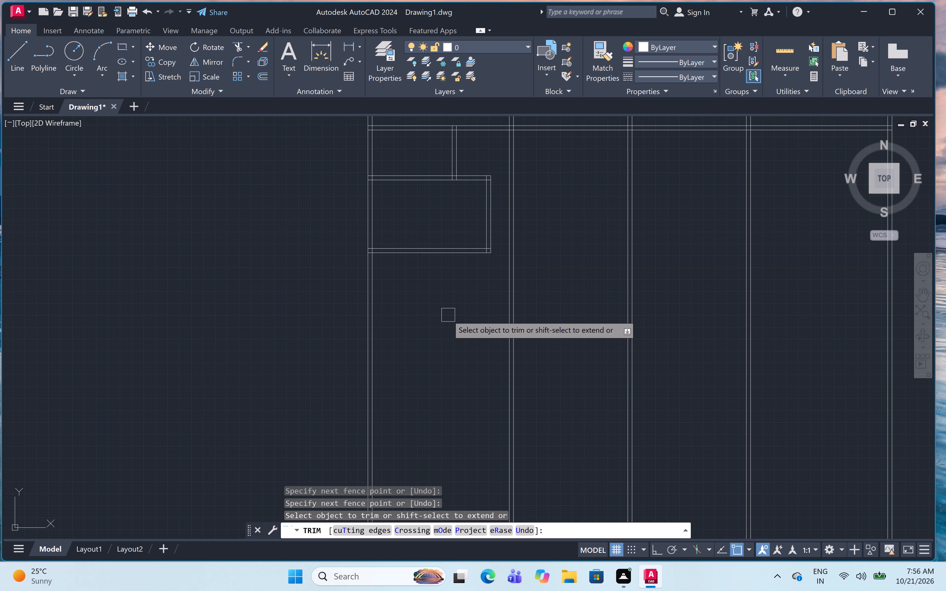
left_click_drag(789, 261, 788, 264)
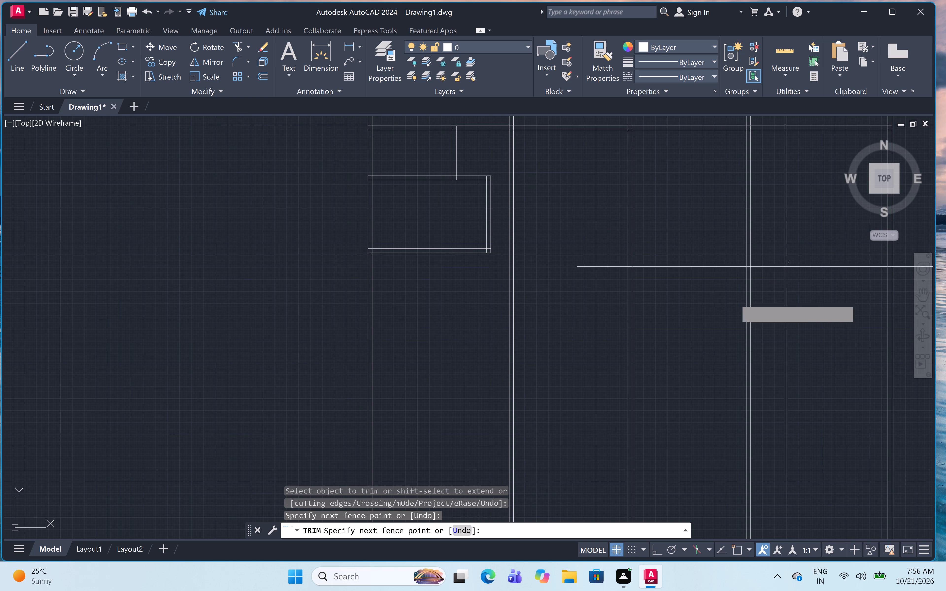
left_click(490, 397)
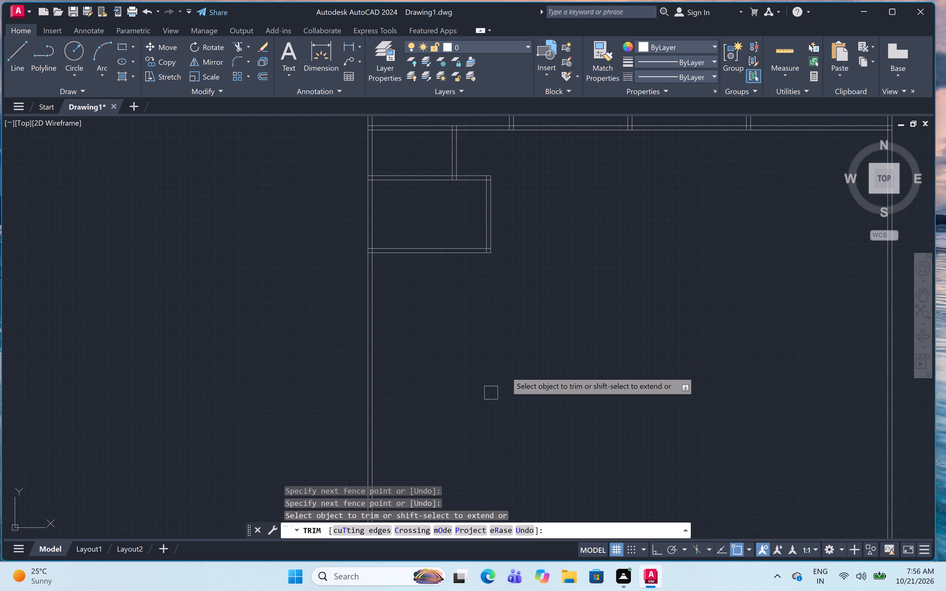
key("Escape")
Offset the lower line of the 10' by 6' room's bottom wall 13' downward.
type("OFF")
key("space")
key("1")
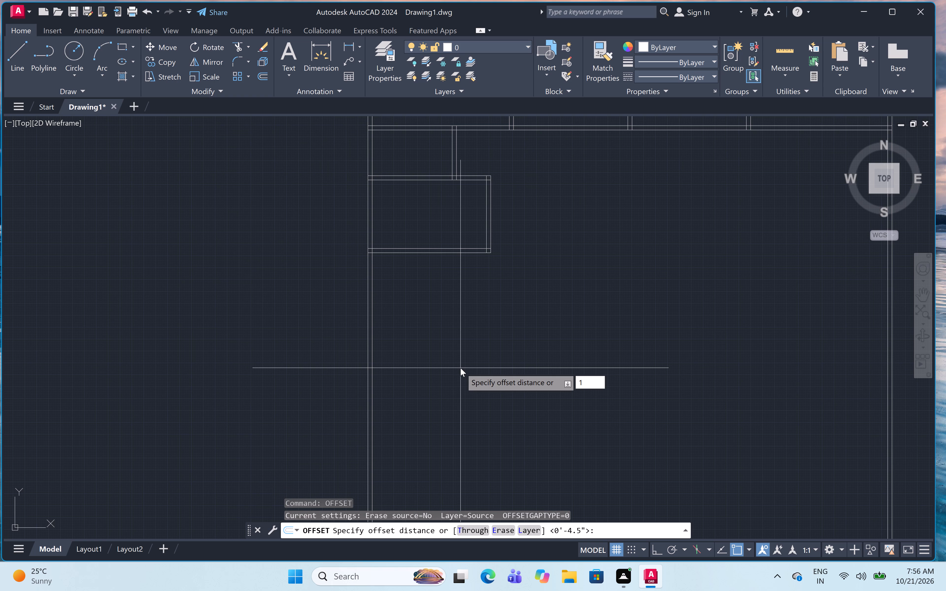
type("3'")
key("space")
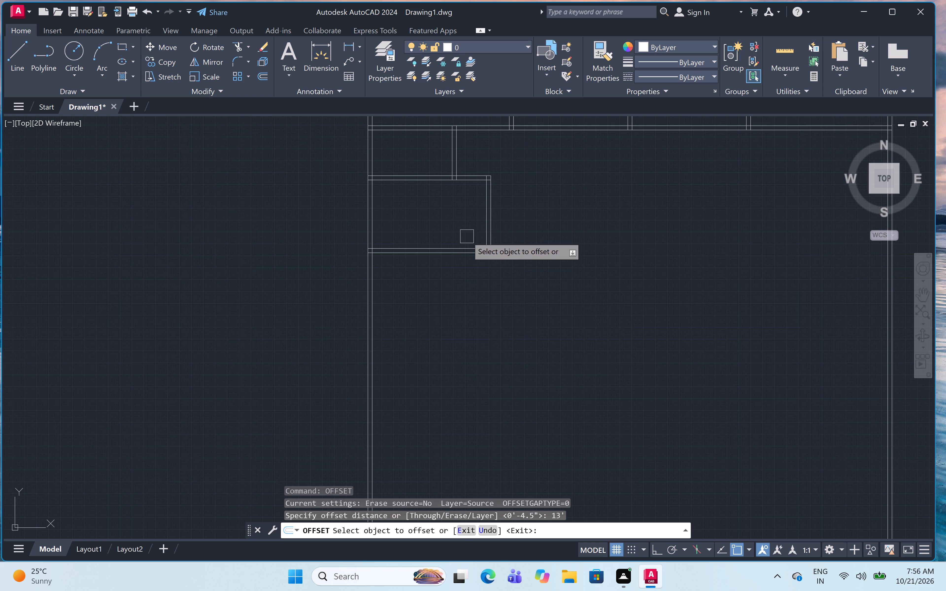
left_click(468, 257)
left_click(466, 383)
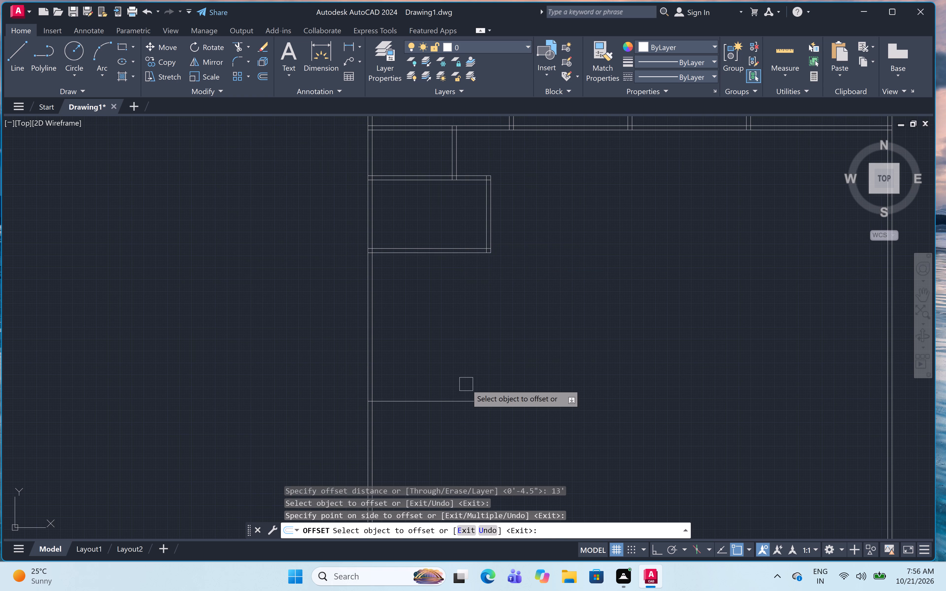
Offset the new horizontal line 4.5" downward to form the bottom wall of the next room.
key("space")
key("space")
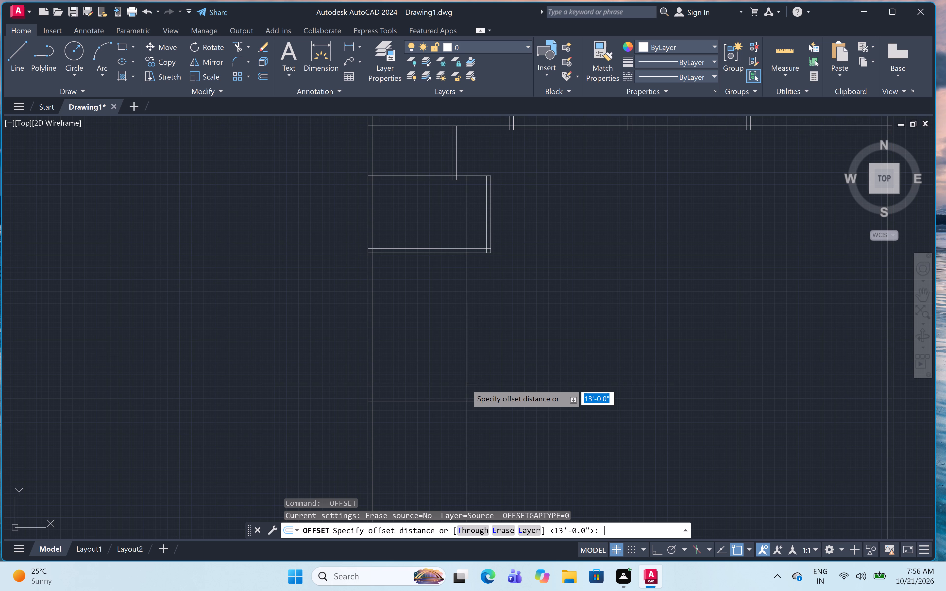
type("4.5\"")
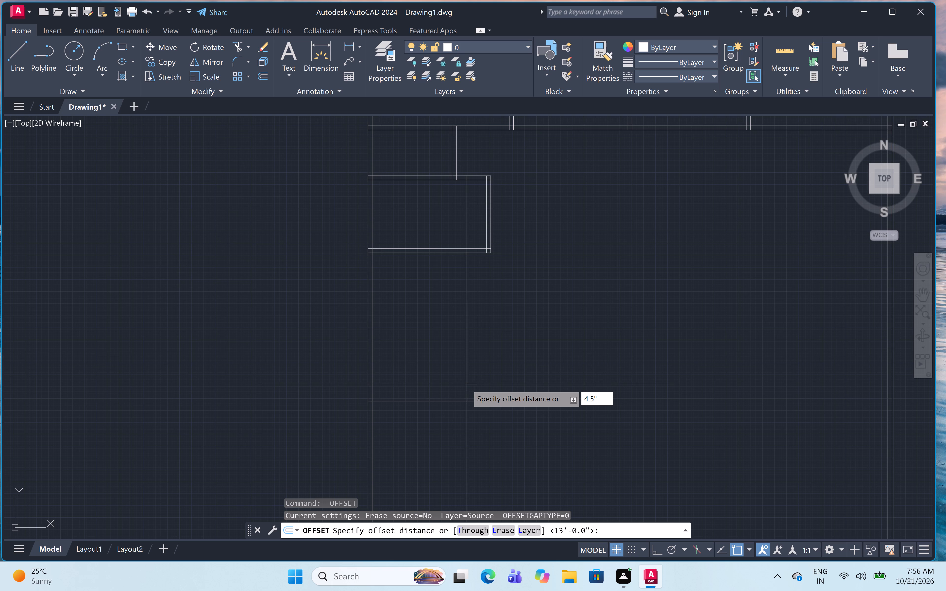
key("space")
left_click(447, 402)
left_click(440, 471)
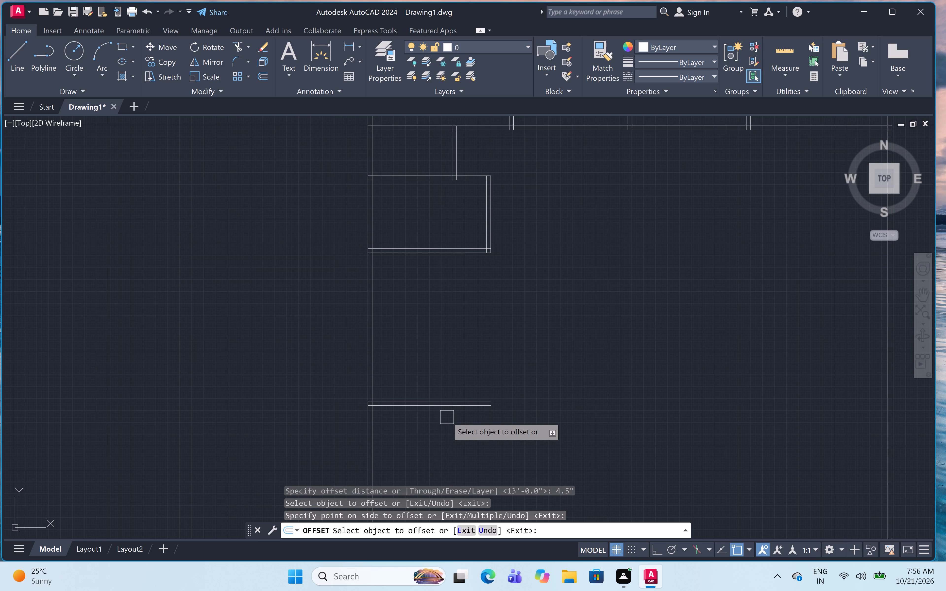
key("Escape")
Extend both lines of the 10' by 6' room's right wall down to the new bottom wall.
type("EX")
key("space")
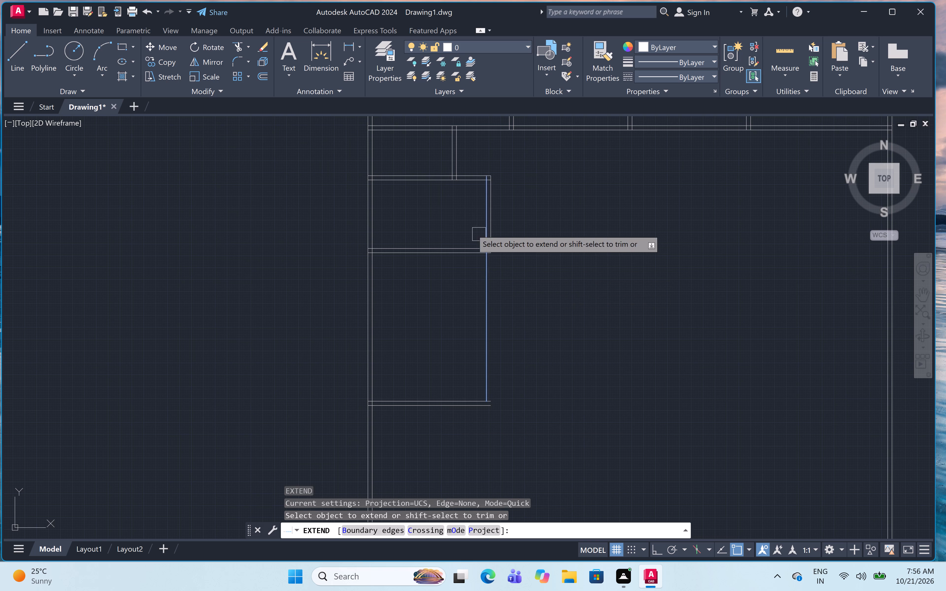
left_click(466, 219)
left_click(542, 206)
left_click(443, 355)
left_click(623, 315)
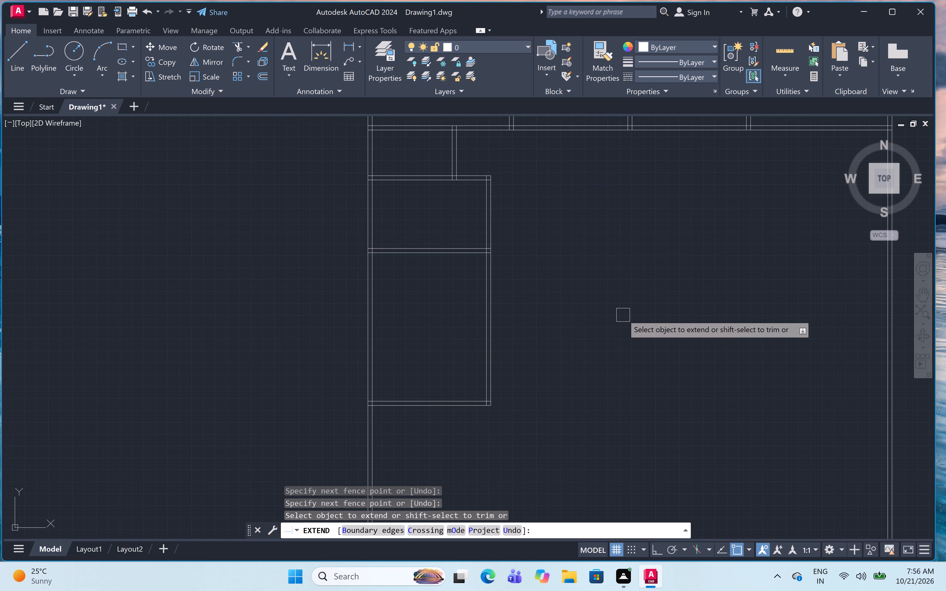
key("Escape")
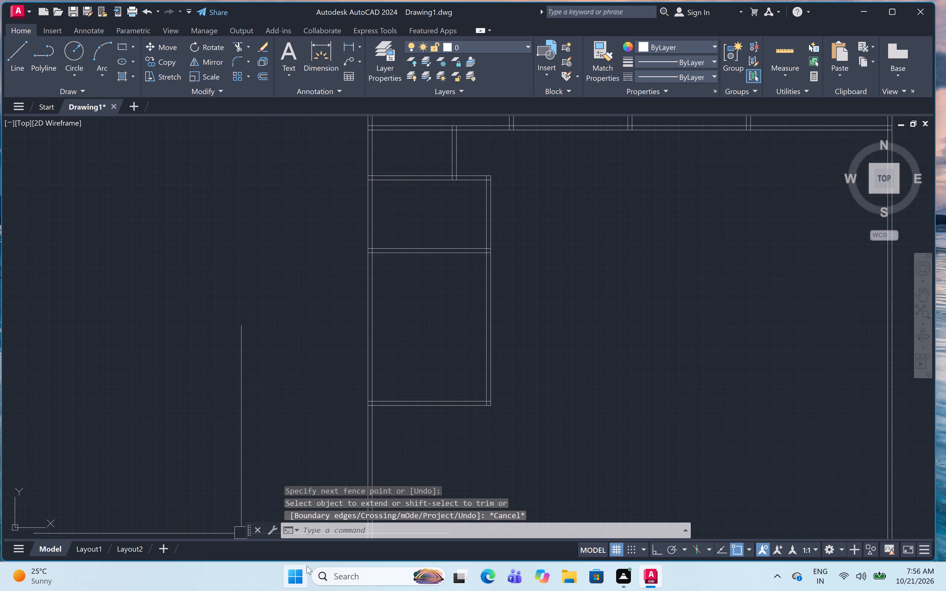
Open the Windows power options and choose a power action.
left_click(291, 576)
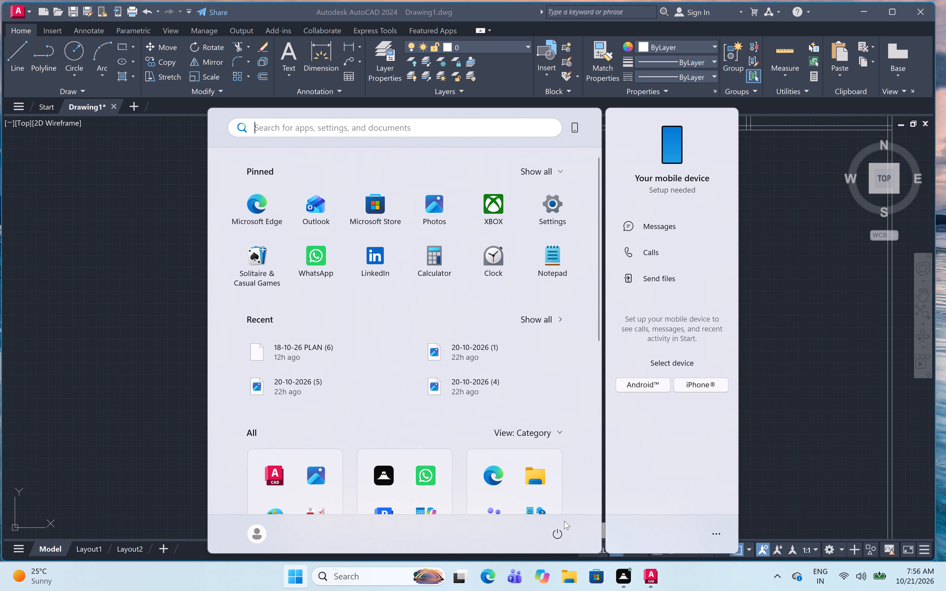
left_click(561, 535)
left_click(553, 465)
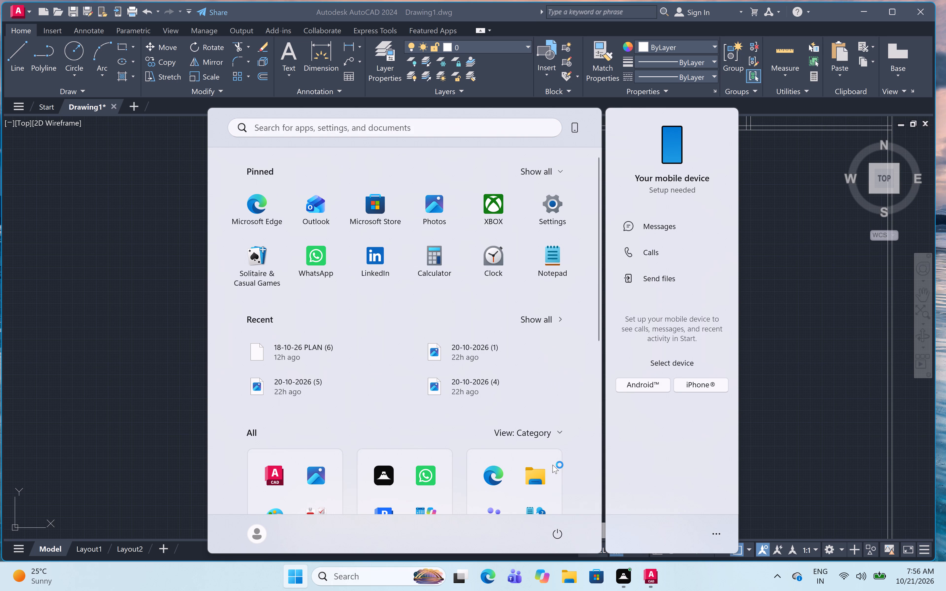
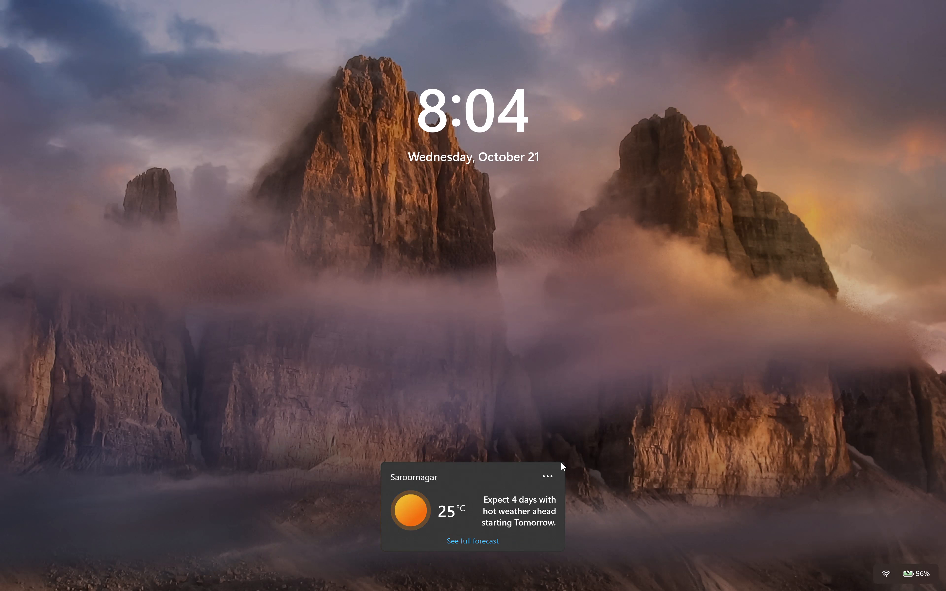
Wake the computer from the lock screen, dismiss the Start overlay and return to the floor plan drawing.
key("space")
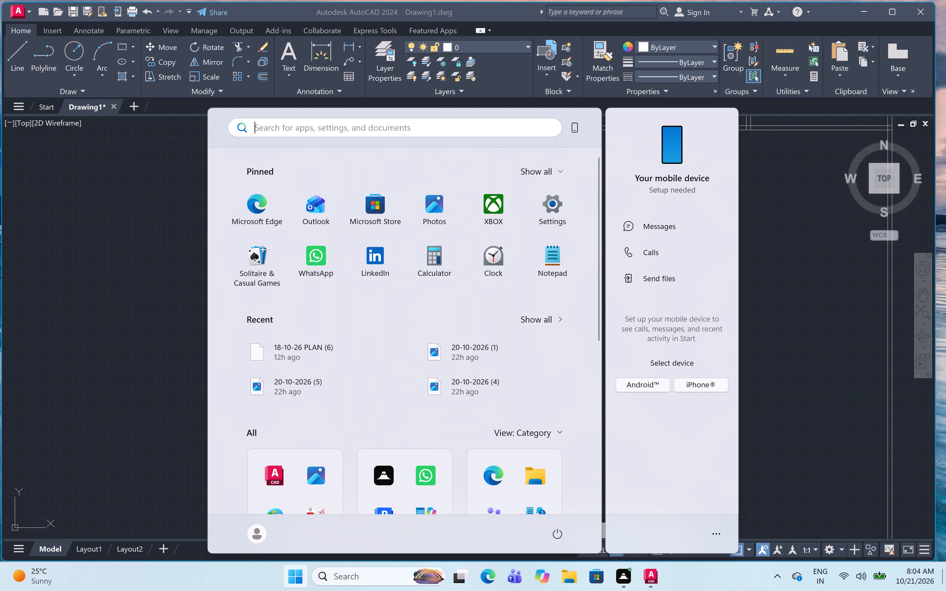
left_click(816, 314)
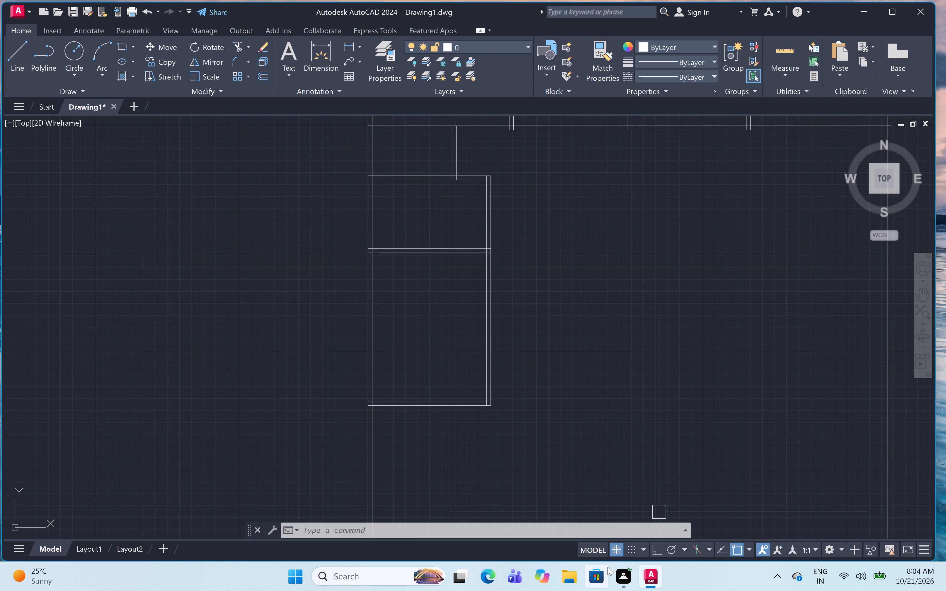
left_click_drag(614, 573, 616, 576)
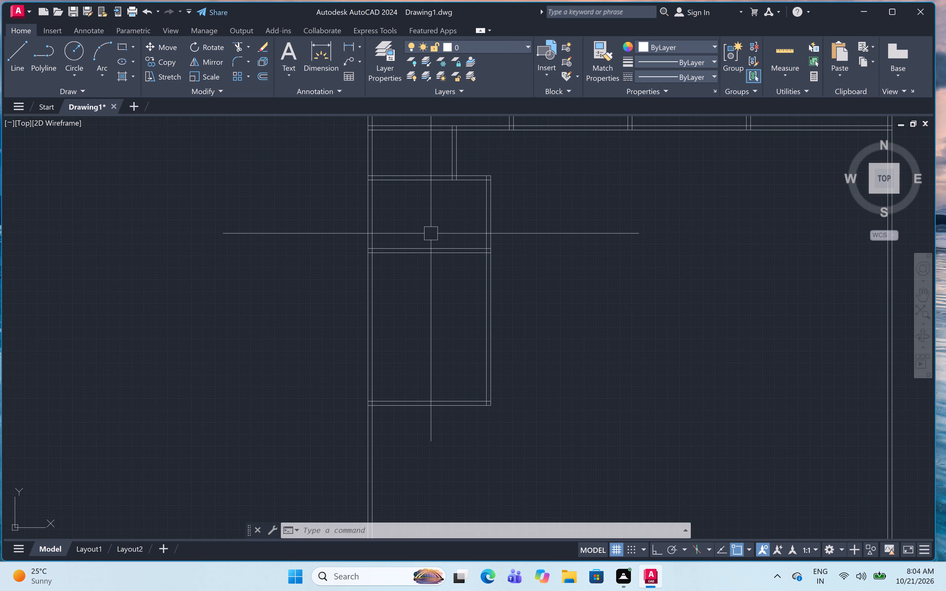
Examine the 10' by 13' room, its bottom wall and the open area below it.
scroll(399, 207, "down", 1)
middle_click_drag(424, 304, 439, 241)
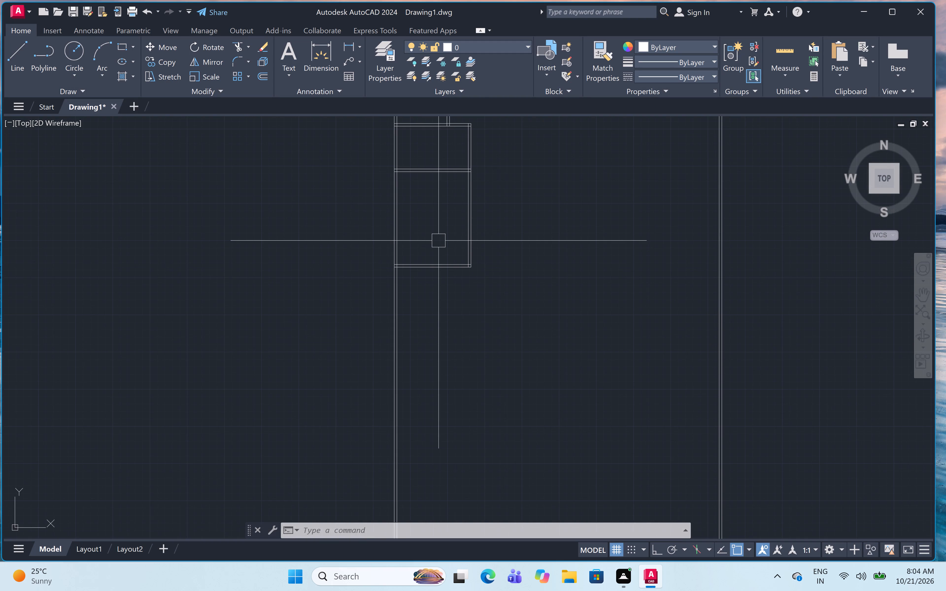
scroll(439, 241, "up", 2)
middle_click_drag(439, 241, 439, 266)
scroll(440, 313, "up", 1)
middle_click_drag(441, 313, 438, 317)
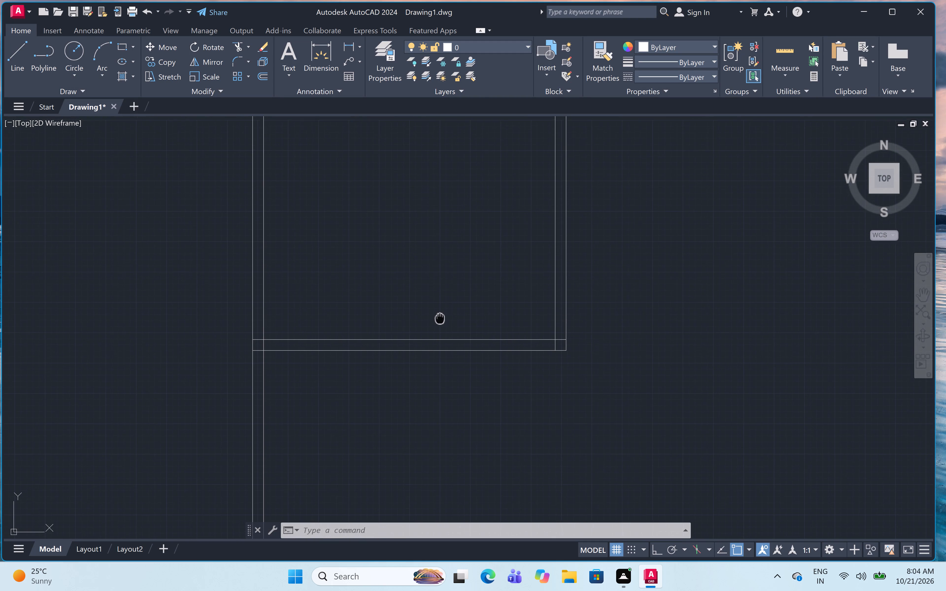
middle_click_drag(438, 317, 429, 301)
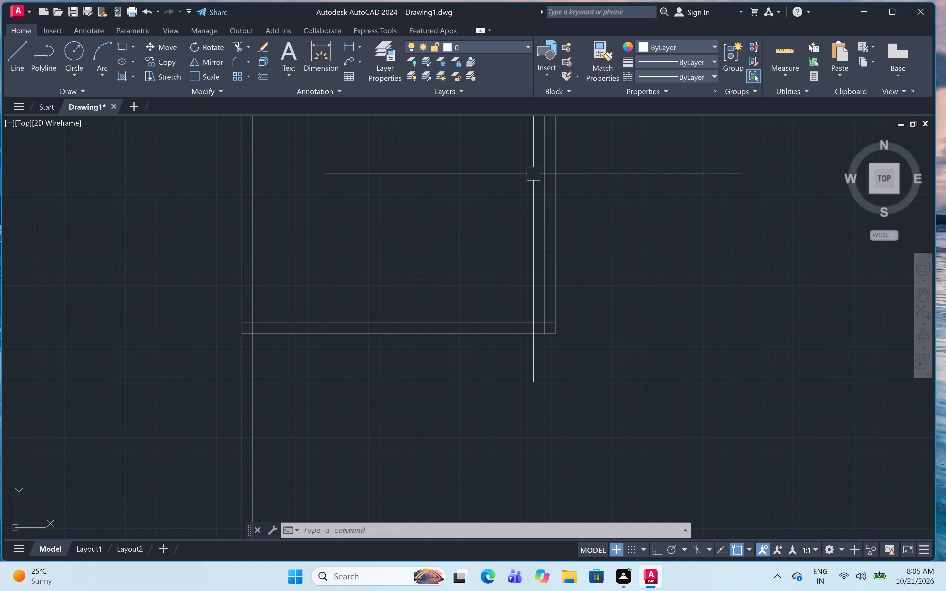
scroll(487, 189, "down", 1)
middle_click_drag(504, 258, 505, 256)
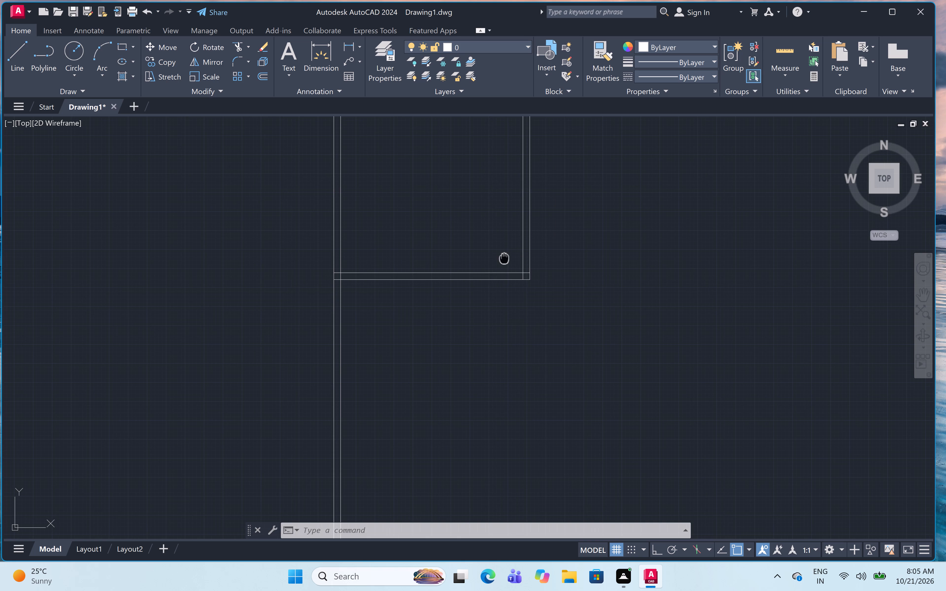
middle_click_drag(505, 256, 487, 213)
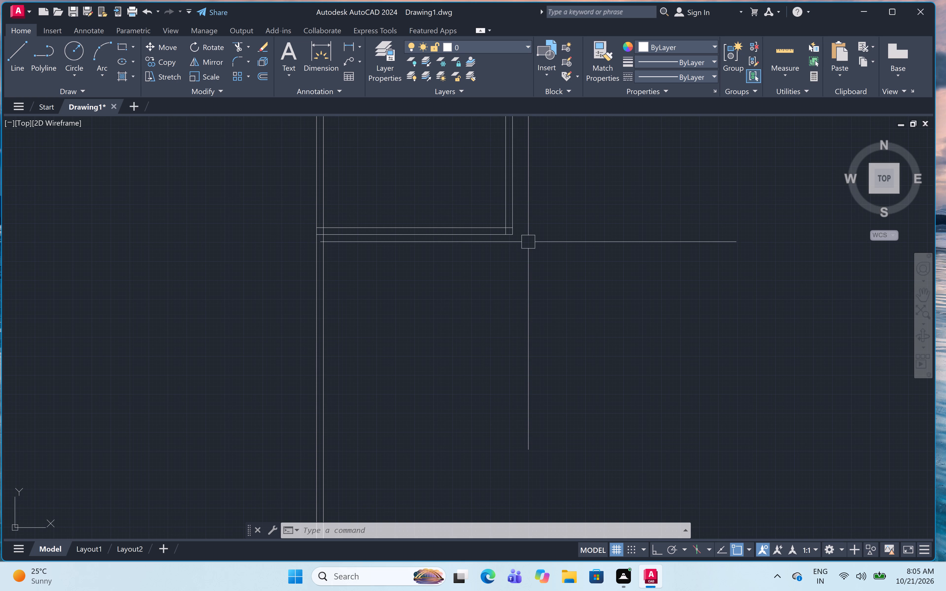
scroll(533, 238, "down", 2)
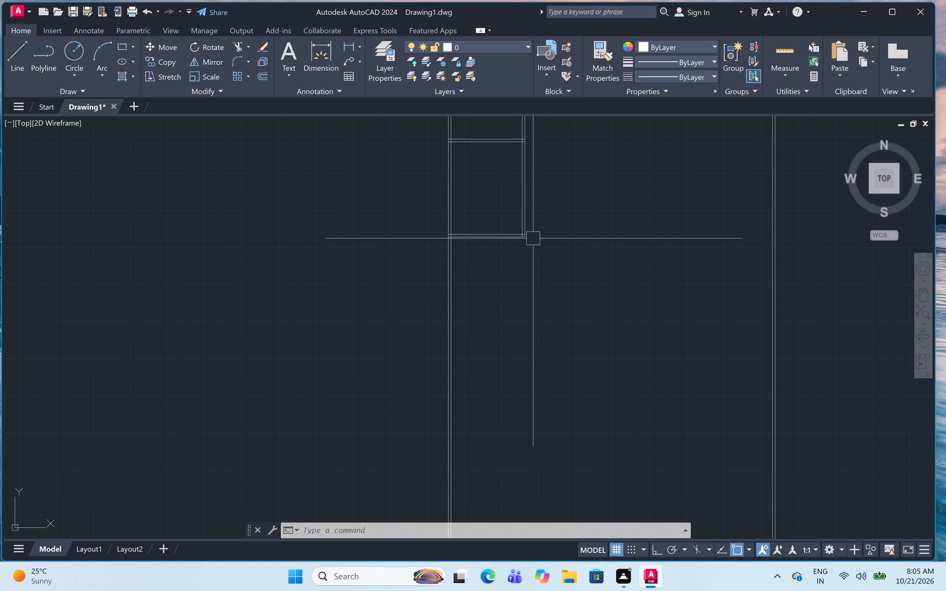
middle_click_drag(496, 288, 507, 243)
scroll(526, 226, "up", 1)
middle_click_drag(527, 227, 511, 289)
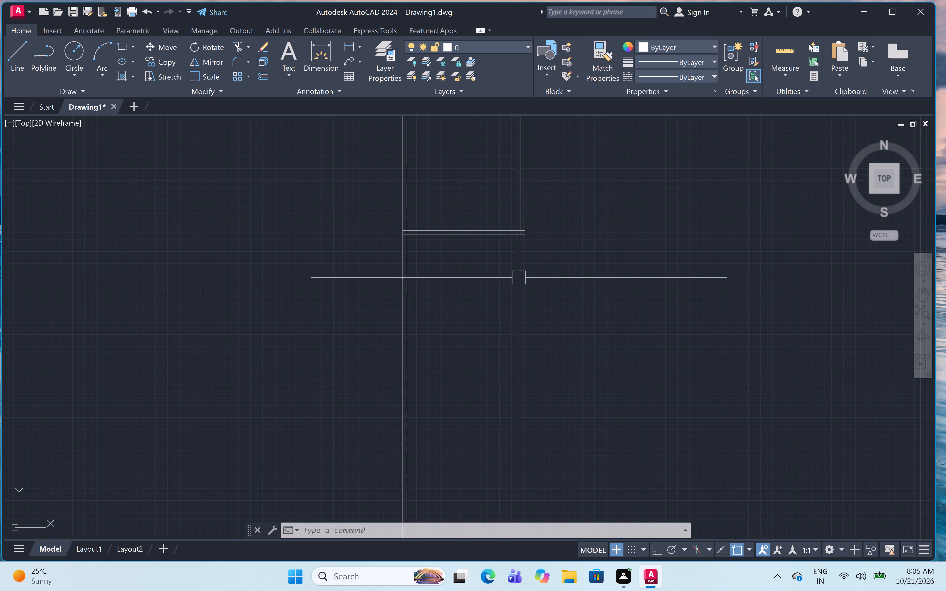
Offset the lower line of the 10' by 13' room's bottom wall 4' downward.
key("Escape")
key("p")
key("Escape")
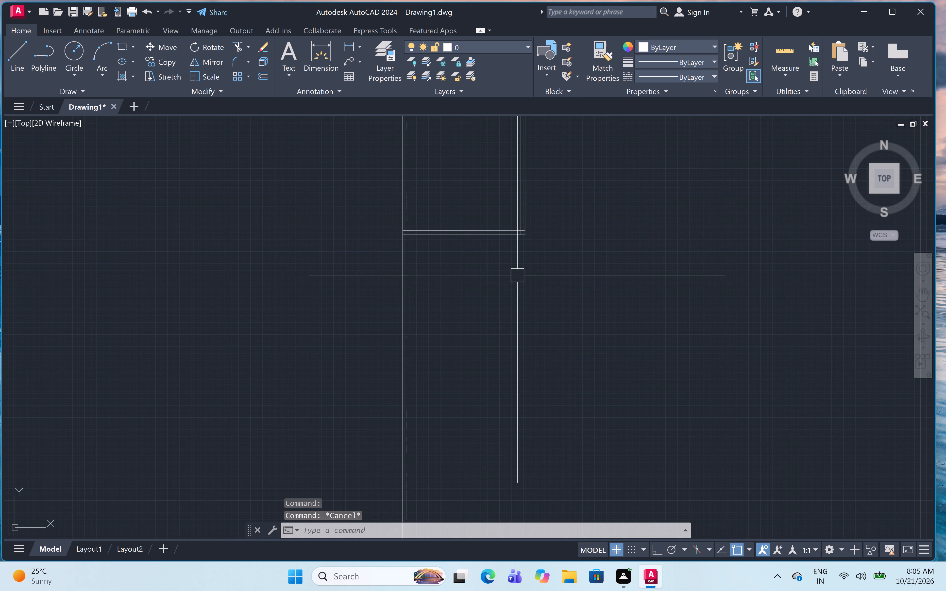
type("OFF")
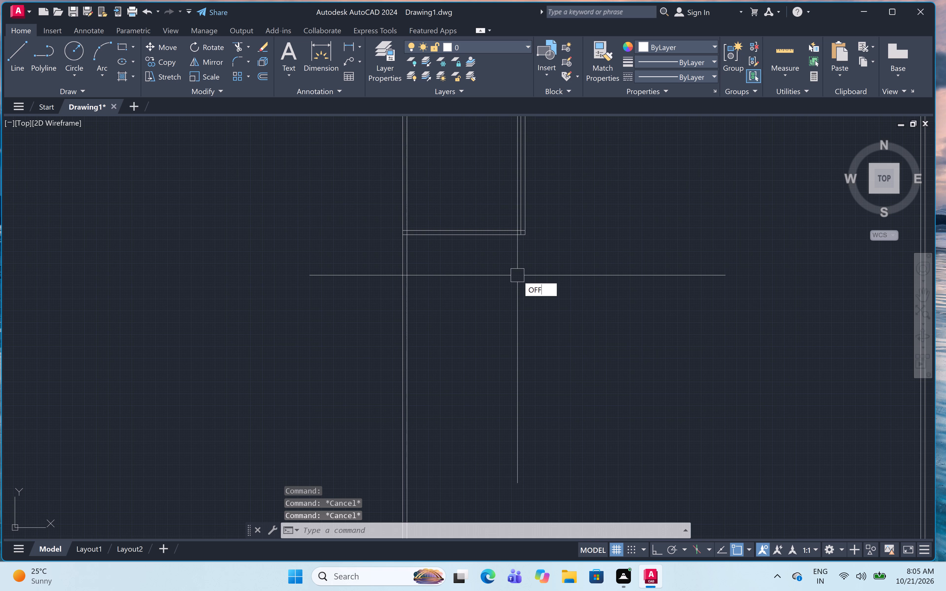
key("space")
key("4")
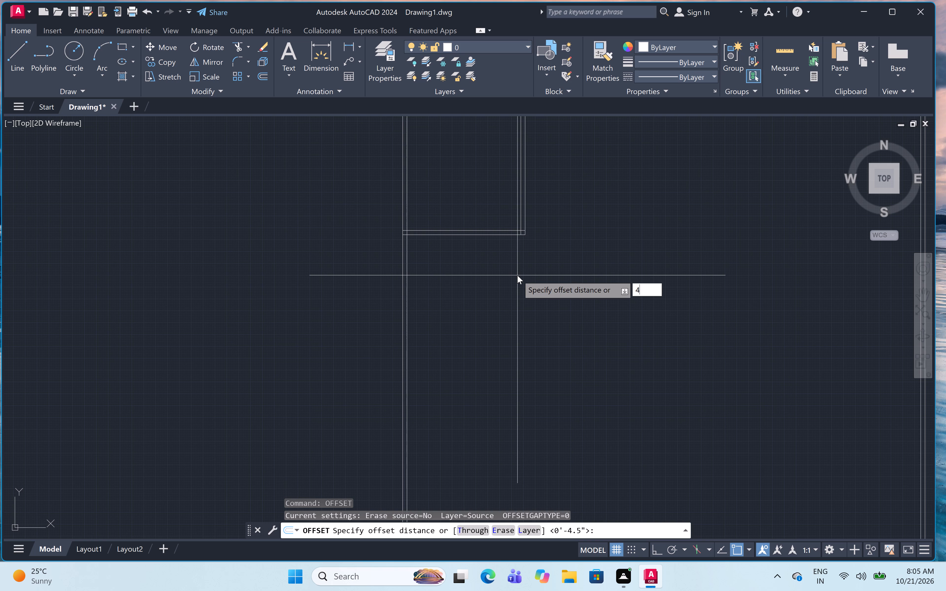
key("apostrophe")
key("space")
left_click(491, 238)
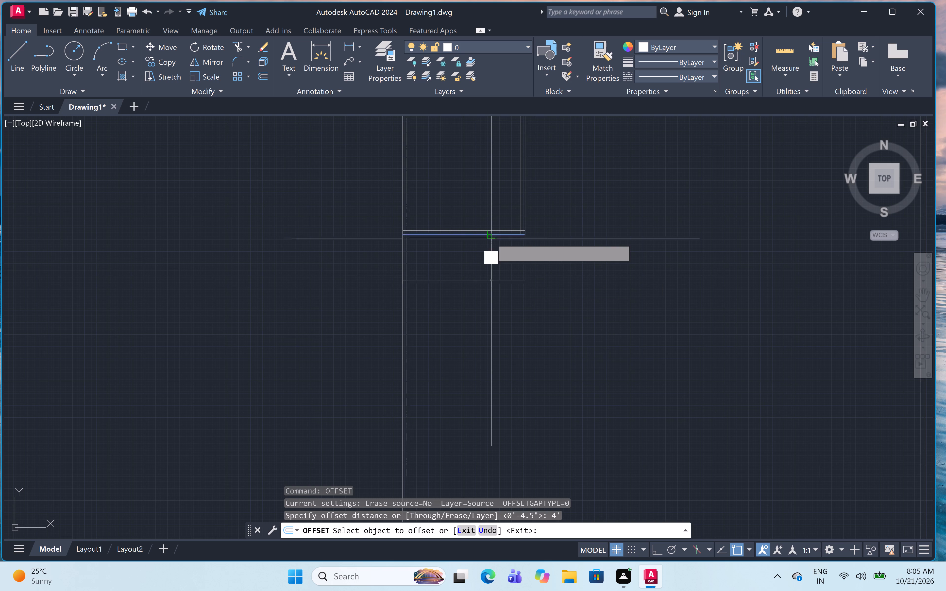
left_click(487, 357)
key("space")
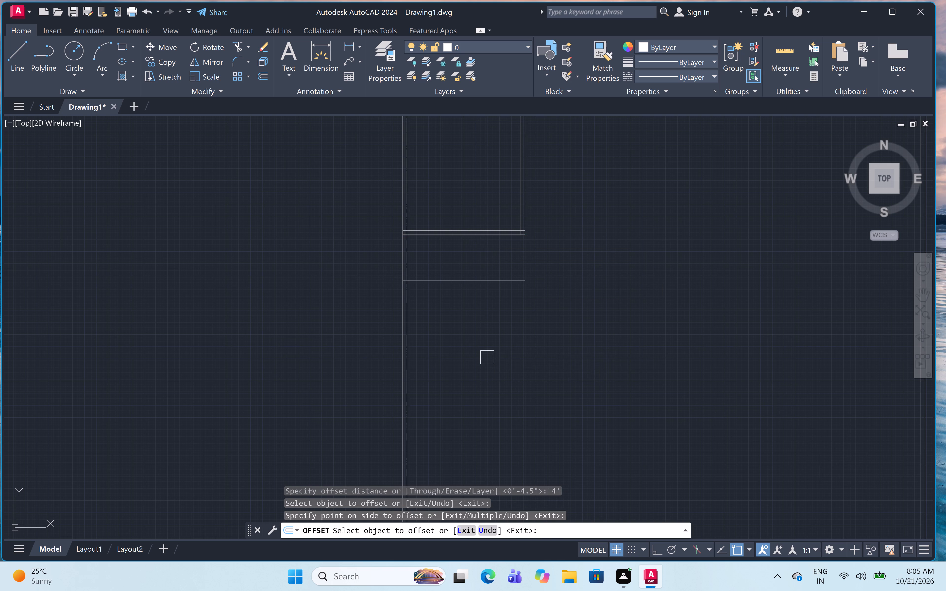
Offset the new horizontal line 4.5" downward to form a second wall below the room.
key("space")
type("4.5")
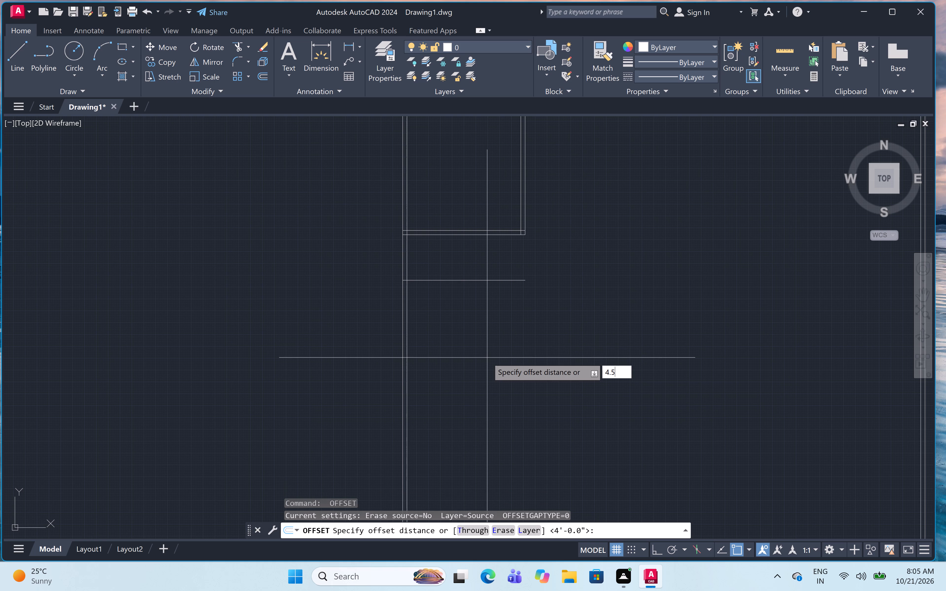
key("shift+quotedbl")
key("space")
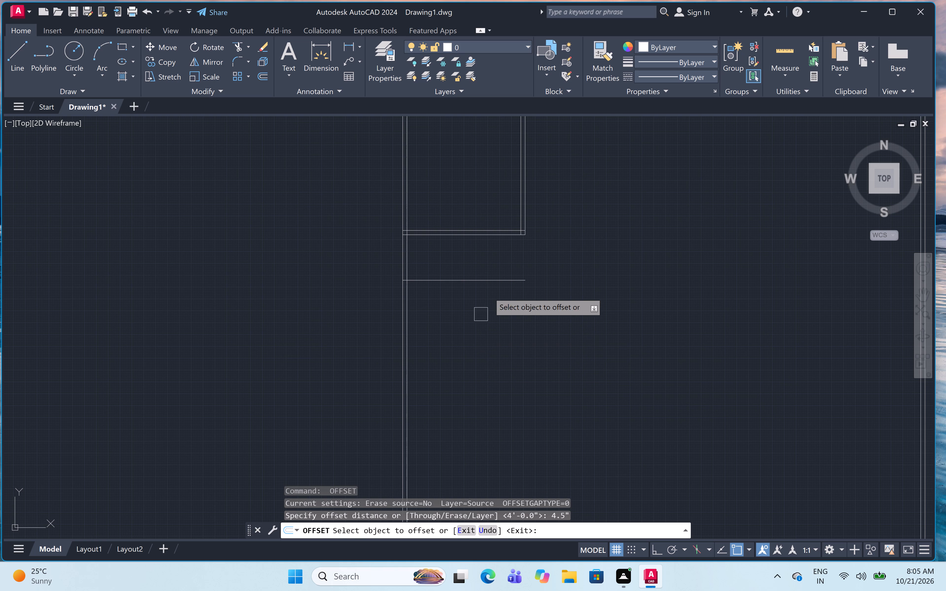
left_click_drag(497, 282, 499, 289)
left_click(499, 361)
key("Escape")
Extend both lines of the new lower wall across the plan to the outer right wall.
scroll(511, 330, "down", 5)
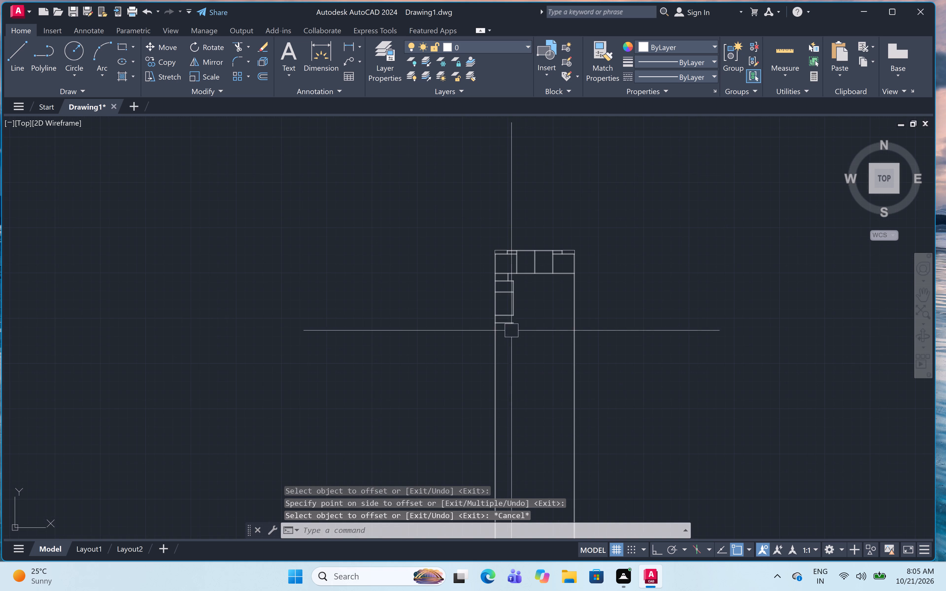
middle_click_drag(511, 330, 427, 317)
scroll(427, 317, "up", 3)
middle_click_drag(427, 317, 415, 361)
scroll(419, 355, "up", 2)
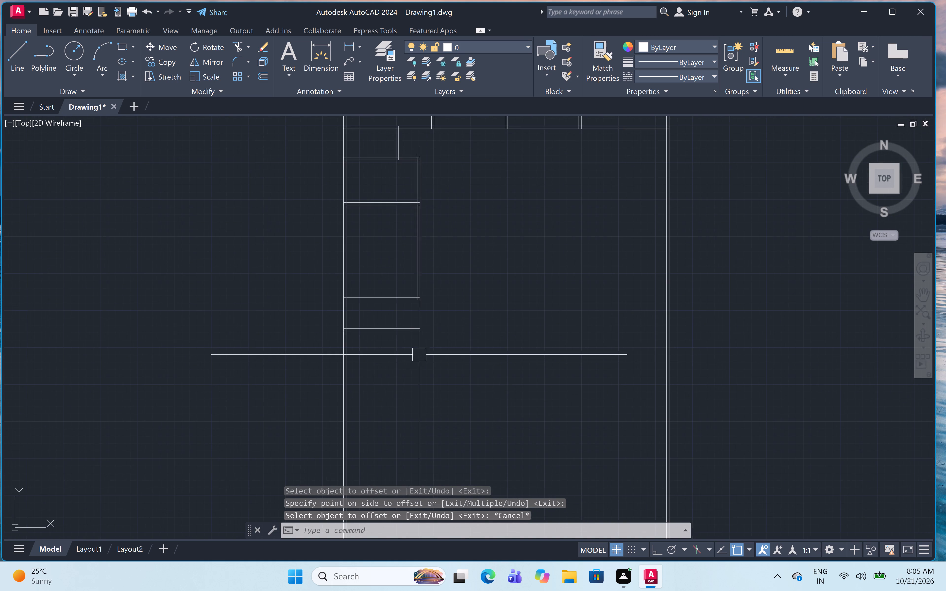
middle_click_drag(419, 355, 420, 376)
key("e")
type("X")
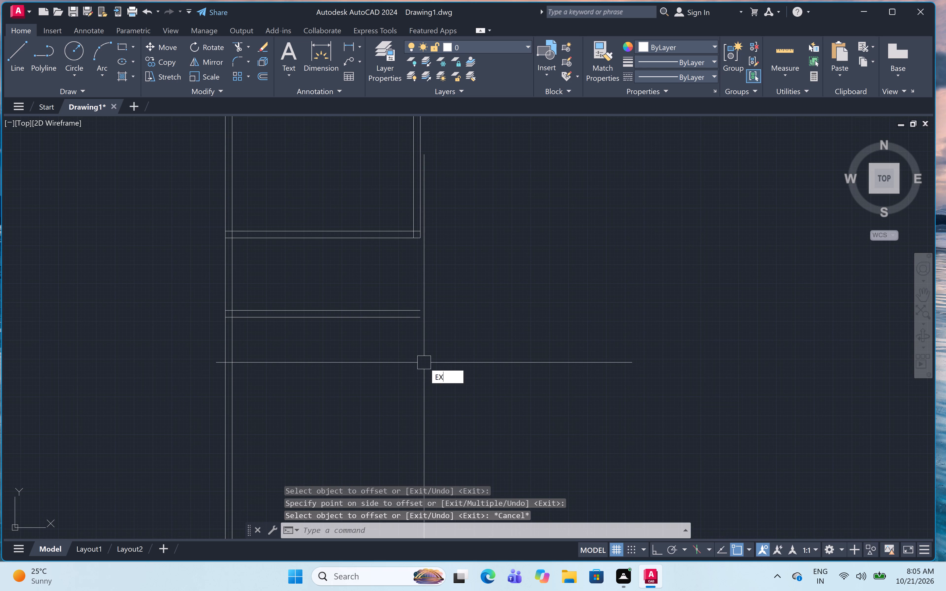
key("space")
left_click_drag(375, 291, 376, 301)
left_click(377, 394)
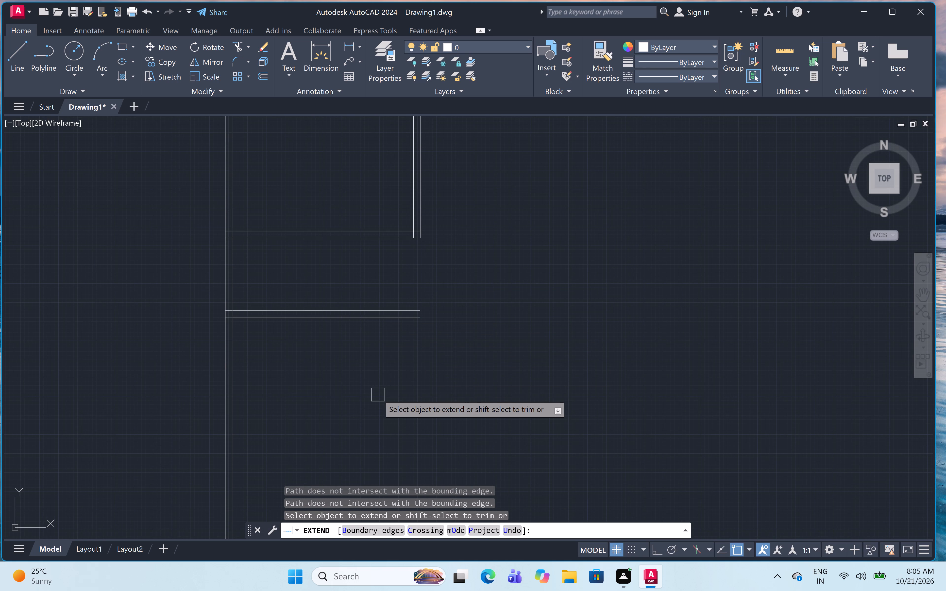
scroll(375, 340, "down", 1)
left_click(365, 316)
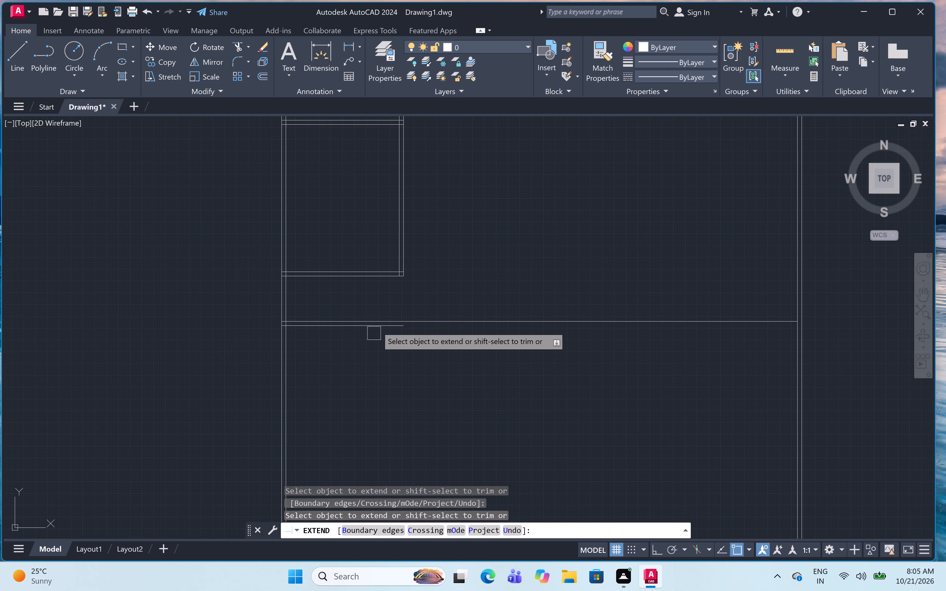
left_click(386, 323)
left_click(695, 293)
left_click(671, 364)
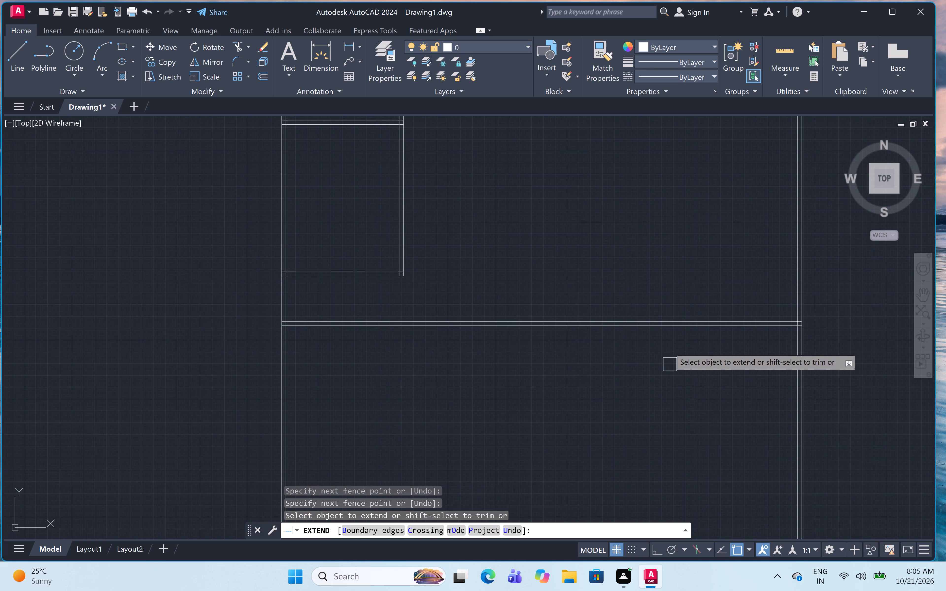
scroll(659, 345, "down", 3)
key("Escape")
Trim the outer left and right wall lines that run below the new full-width bottom wall.
type("TR")
key("space")
left_click(454, 427)
left_click_drag(937, 401, 921, 405)
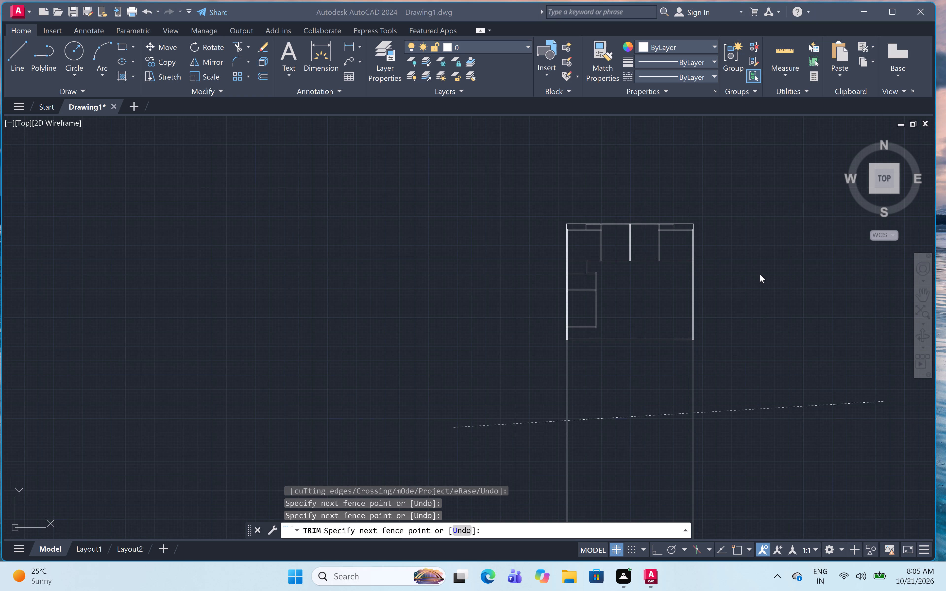
left_click(730, 400)
left_click(749, 355)
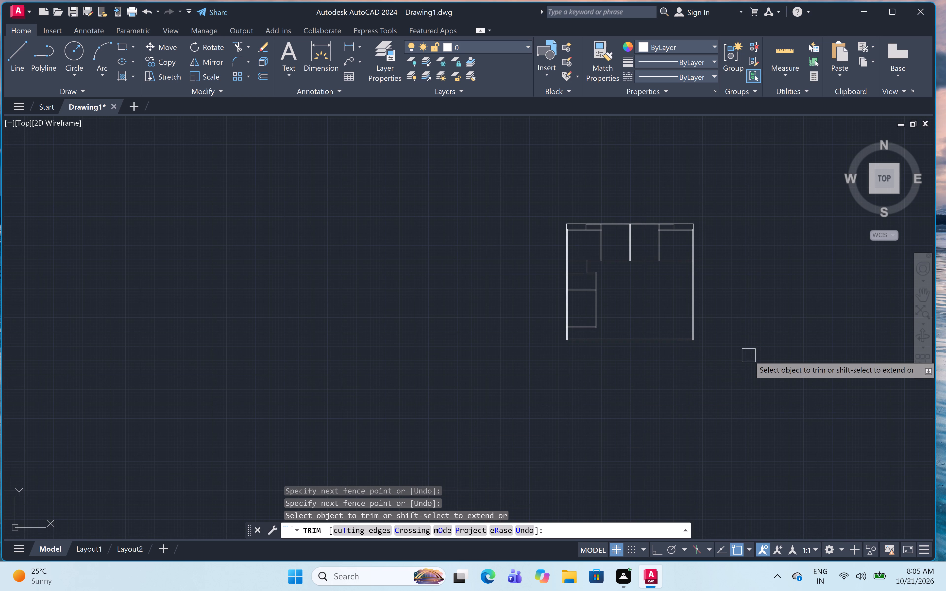
scroll(732, 343, "down", 1)
scroll(720, 314, "up", 4)
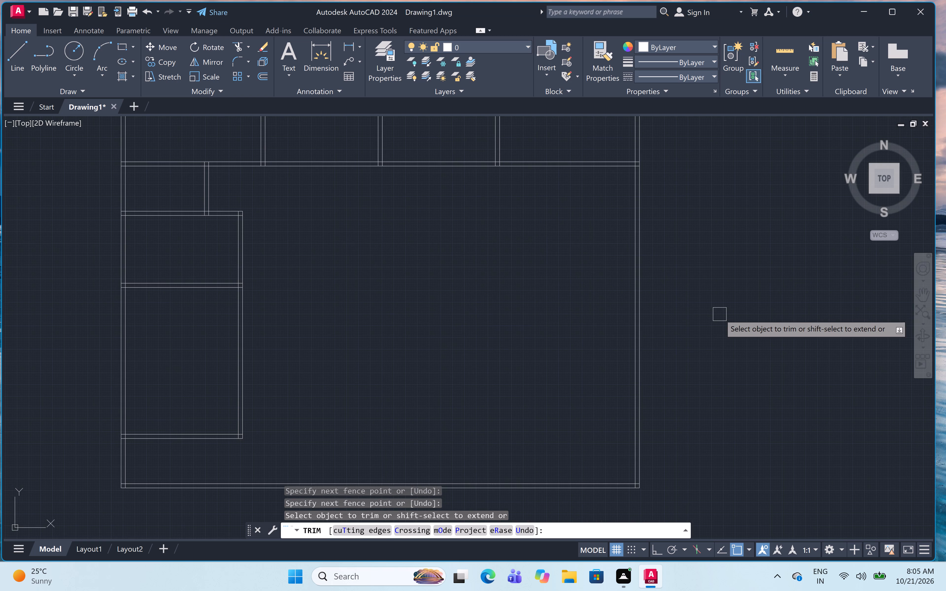
key("Escape")
Offset the lower line of the horizontal wall beneath the upper row of rooms 4' downward.
type("OFF")
key("space")
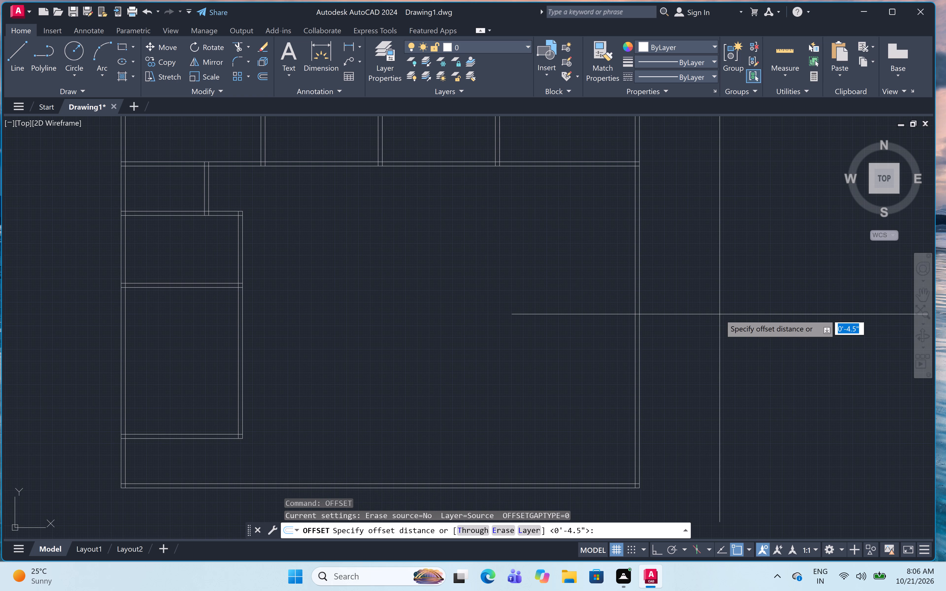
middle_click_drag(698, 288, 719, 346)
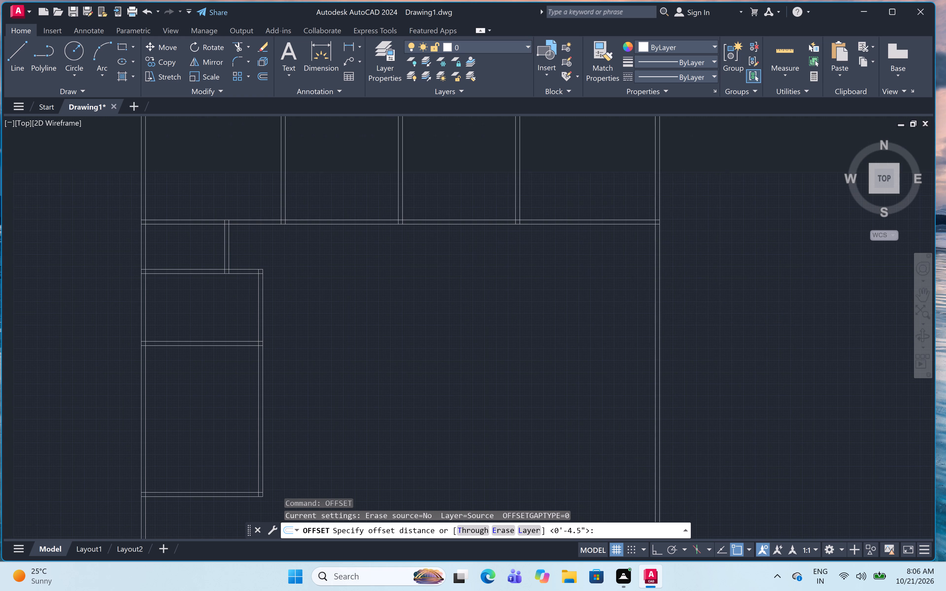
scroll(604, 239, "up", 1)
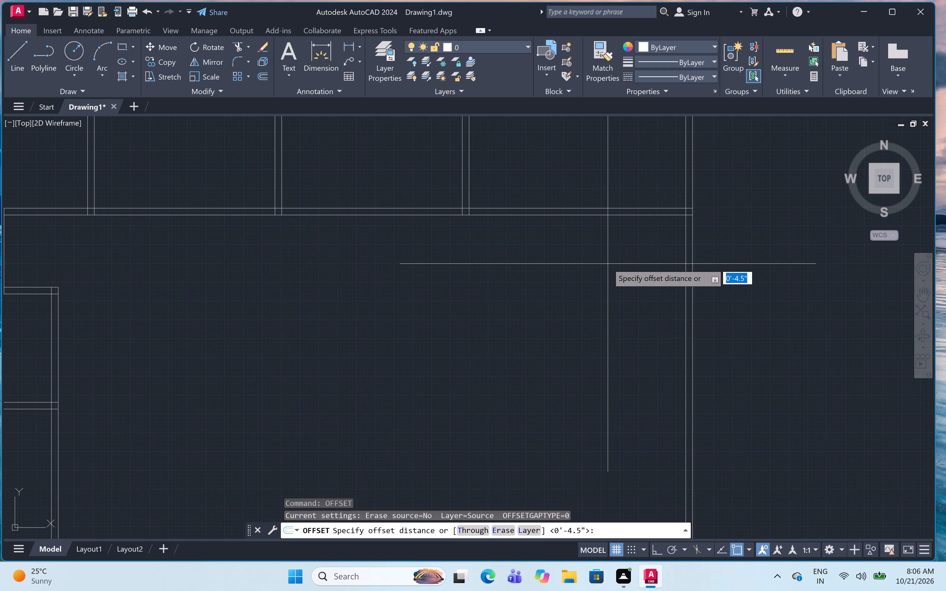
type("4'")
key("space")
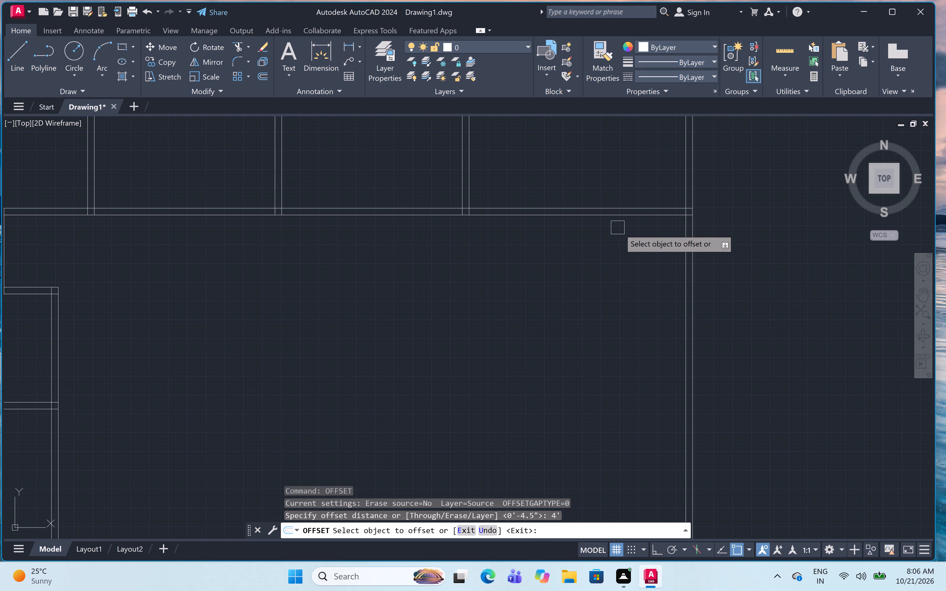
left_click(630, 218)
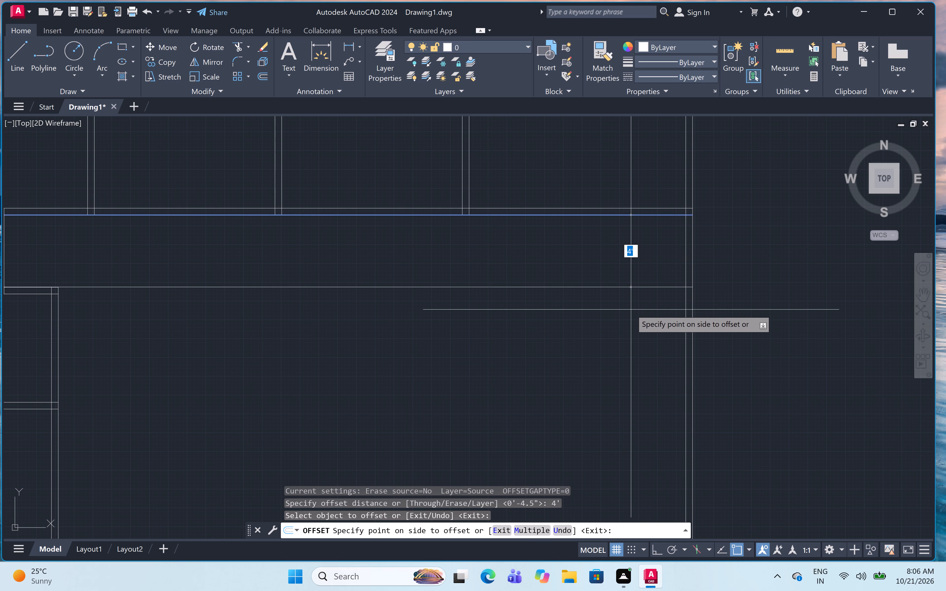
left_click(631, 310)
key("space")
Offset the new full-width line 4.5" downward to form a wall below the 4' passage.
key("space")
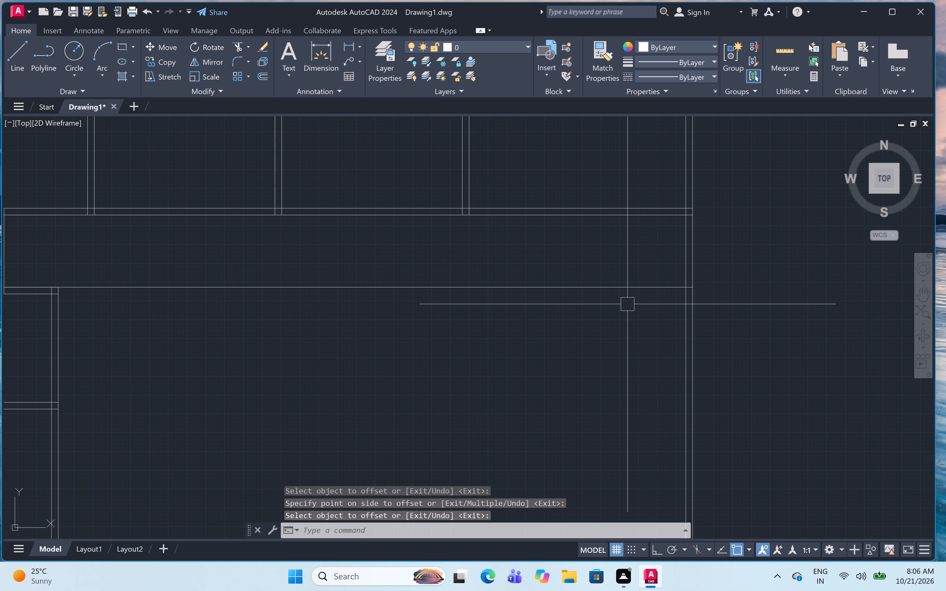
type("4.5")
type("\"")
key("space")
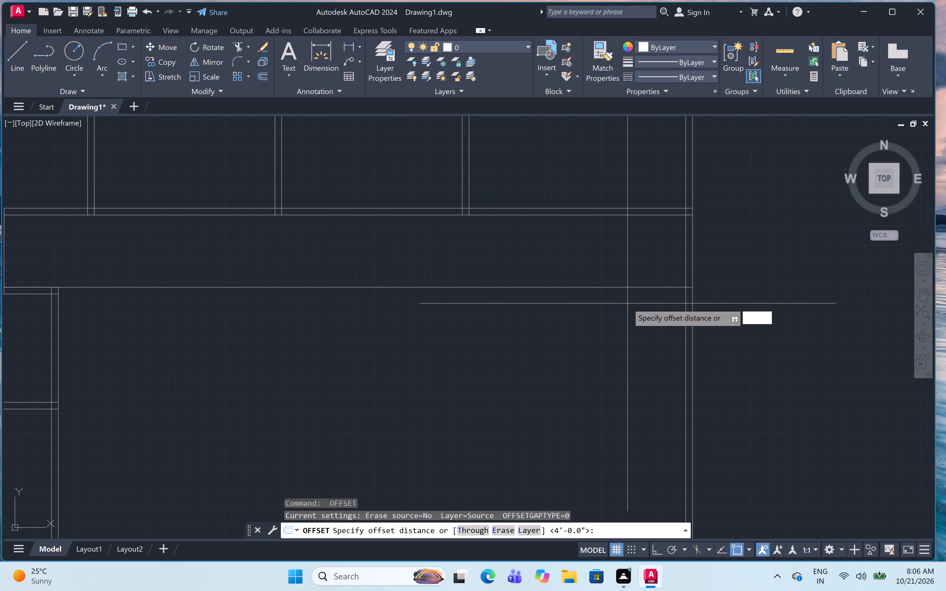
left_click(638, 281)
left_click(639, 332)
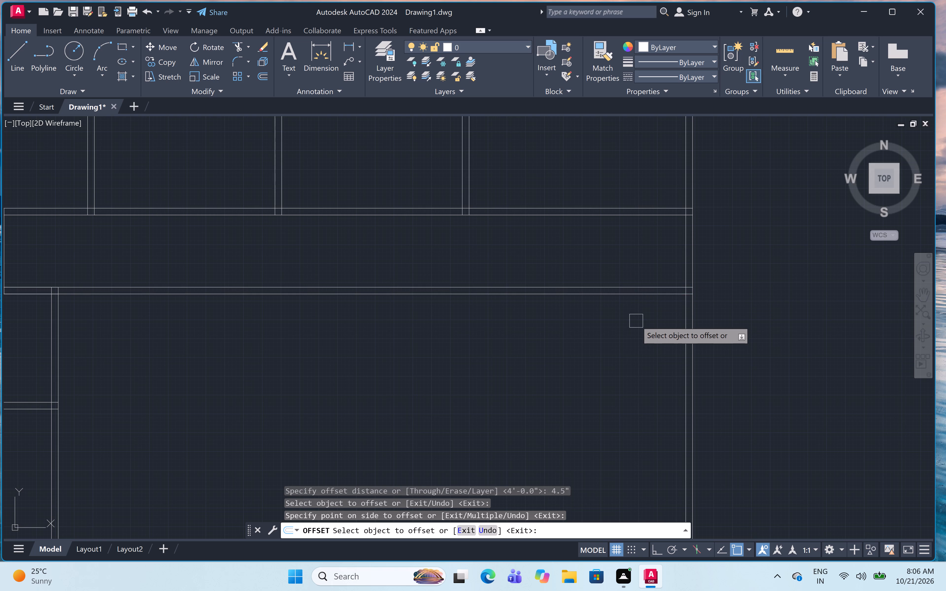
Offset the inner line of the outer right wall 7' leftward into the plan.
key("Escape")
key("o")
type("FF")
key("space")
scroll(720, 148, "down", 2)
middle_click_drag(719, 148, 696, 190)
scroll(706, 207, "up", 2)
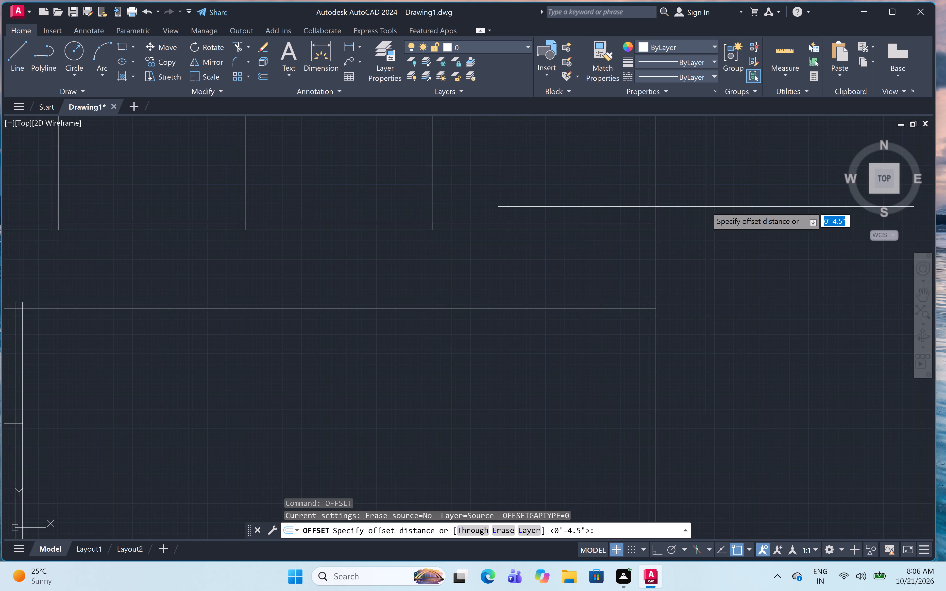
middle_click_drag(706, 207, 760, 187)
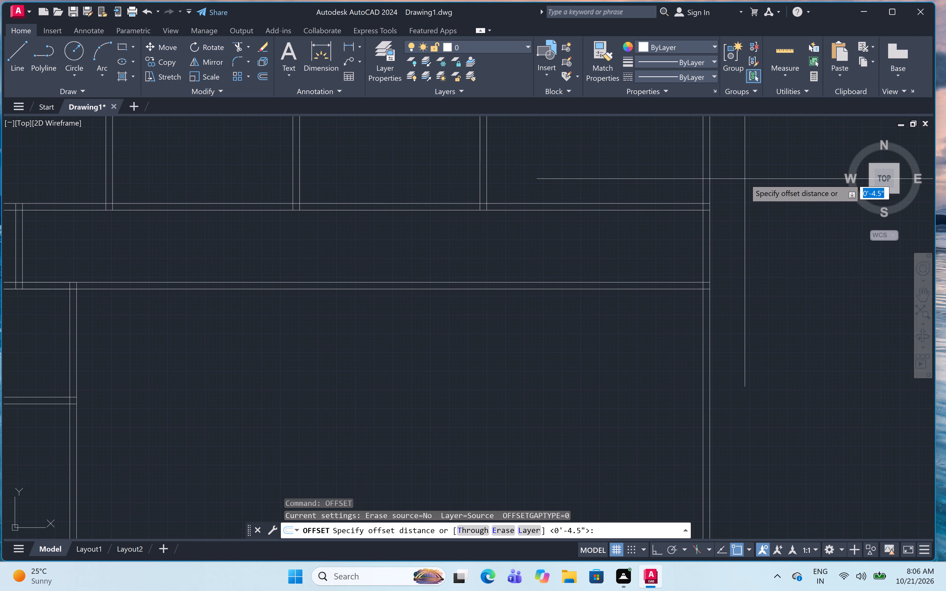
type("7'")
key("space")
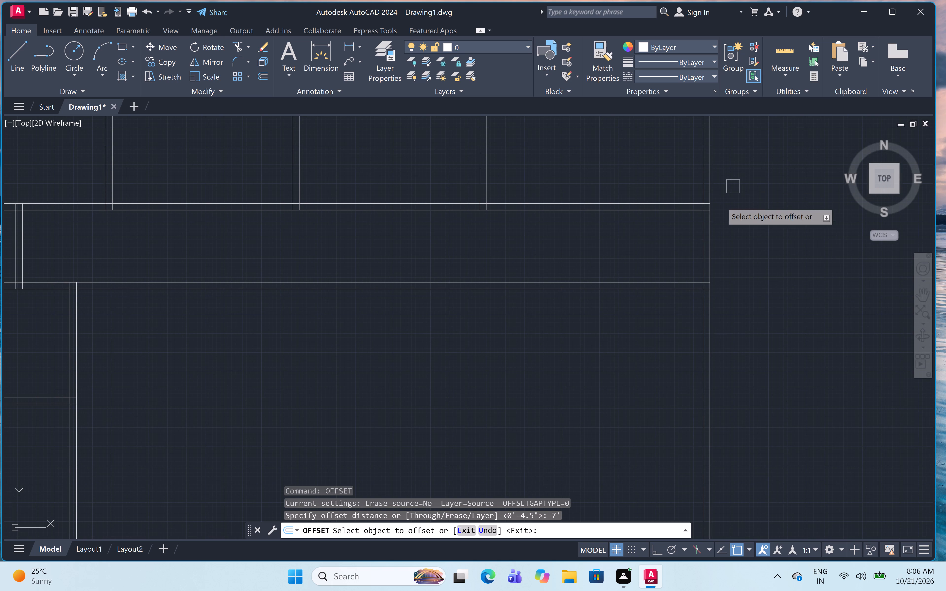
left_click(699, 252)
left_click(624, 244)
key("space")
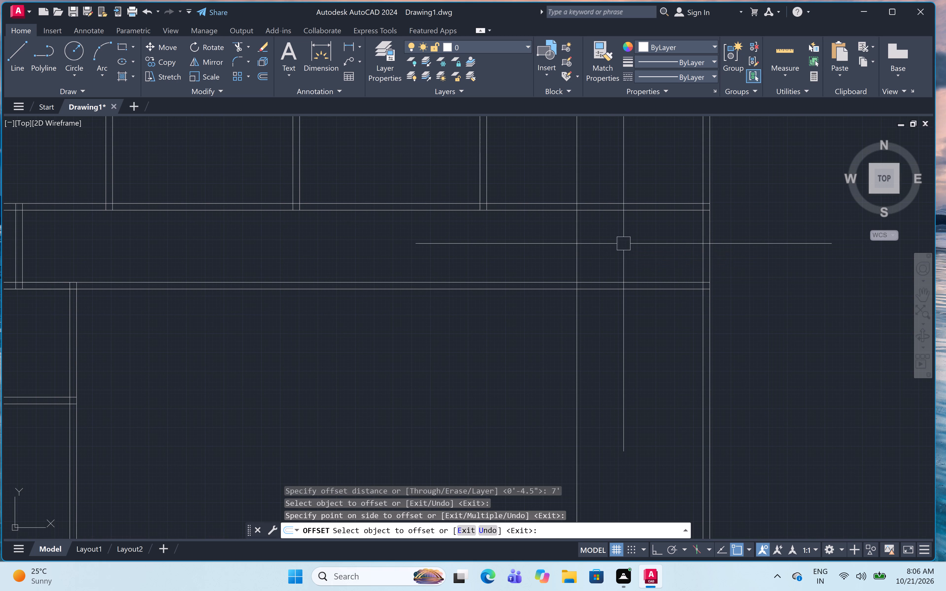
Offset the new vertical line 4.5" leftward to form a cross wall at the right end of the passage.
key("space")
type("4.")
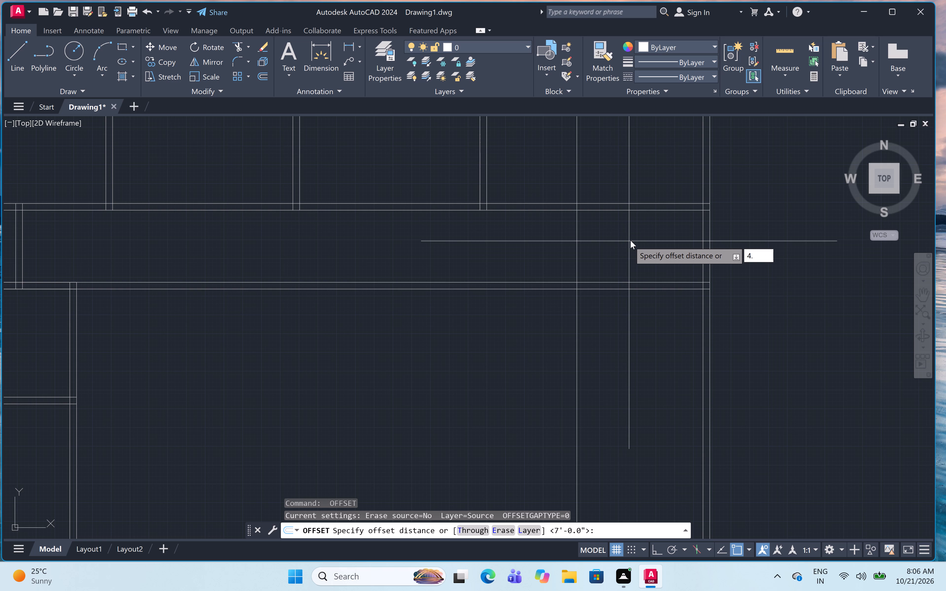
type("5\"")
key("space")
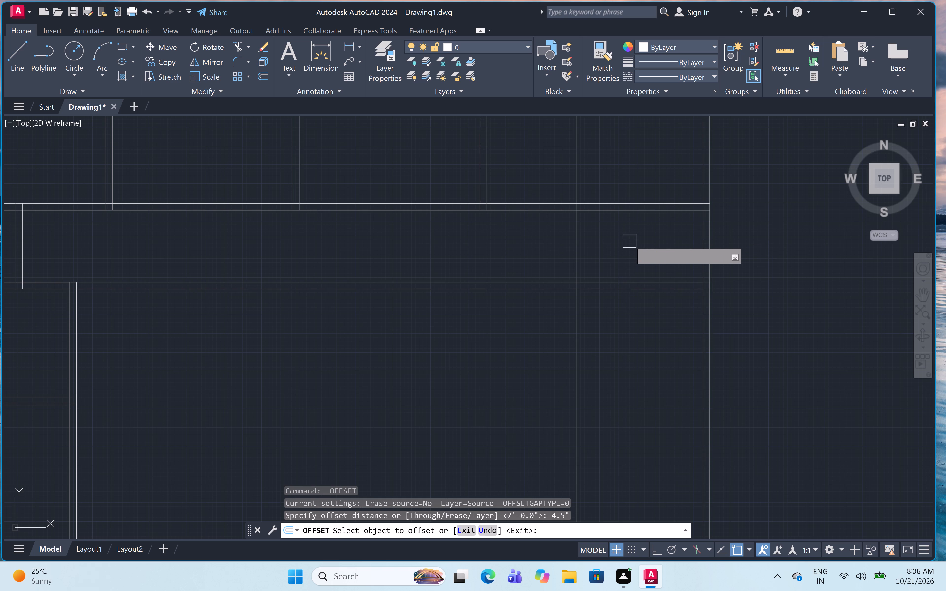
left_click(575, 266)
left_click(510, 276)
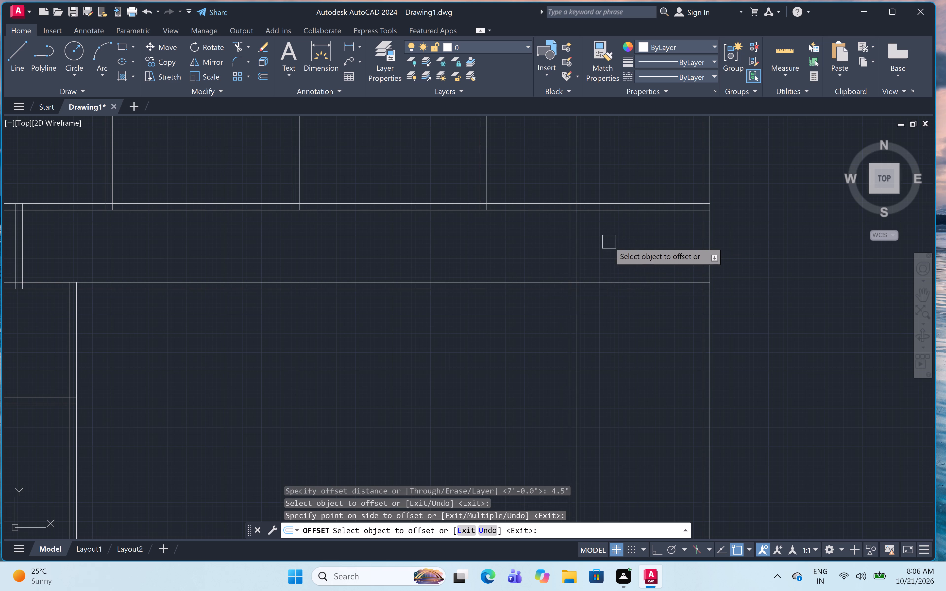
key("Escape")
Trim both lines of the new cross wall above and below the 4' passage.
type("TR")
key("space")
left_click(614, 169)
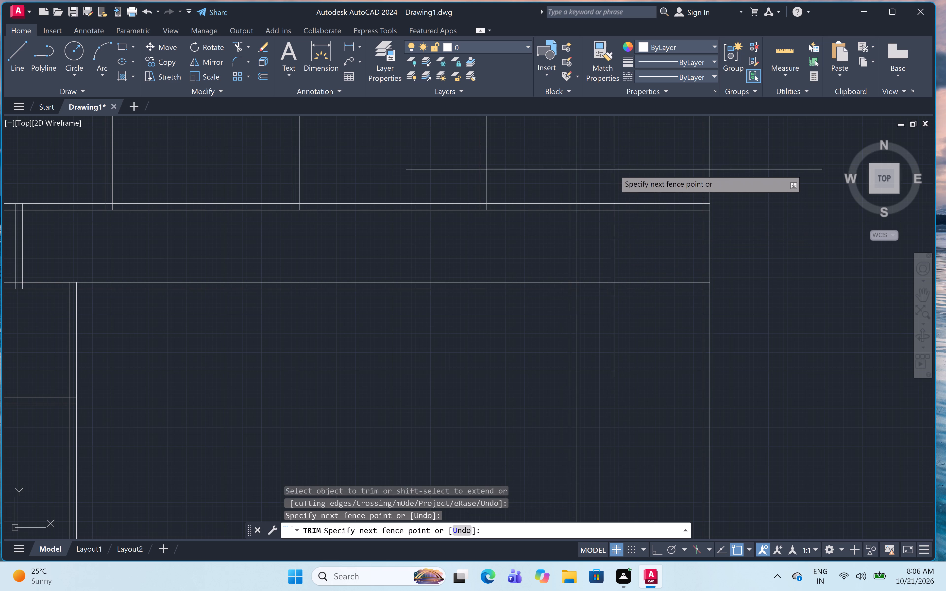
left_click(553, 184)
left_click(659, 345)
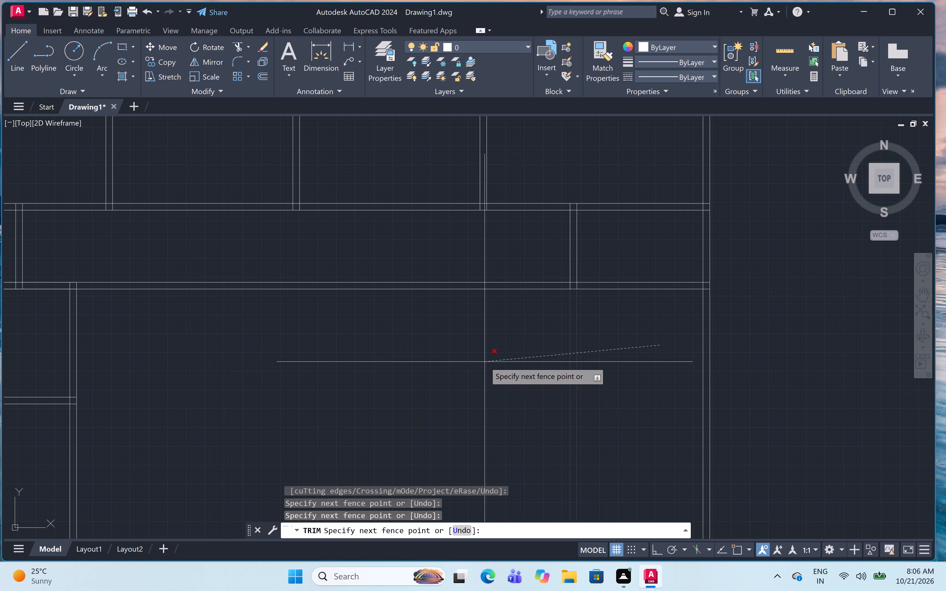
left_click(485, 362)
Trim the passage's lower wall lines between the left-hand rooms and the new right cross wall.
left_click(505, 263)
left_click(489, 311)
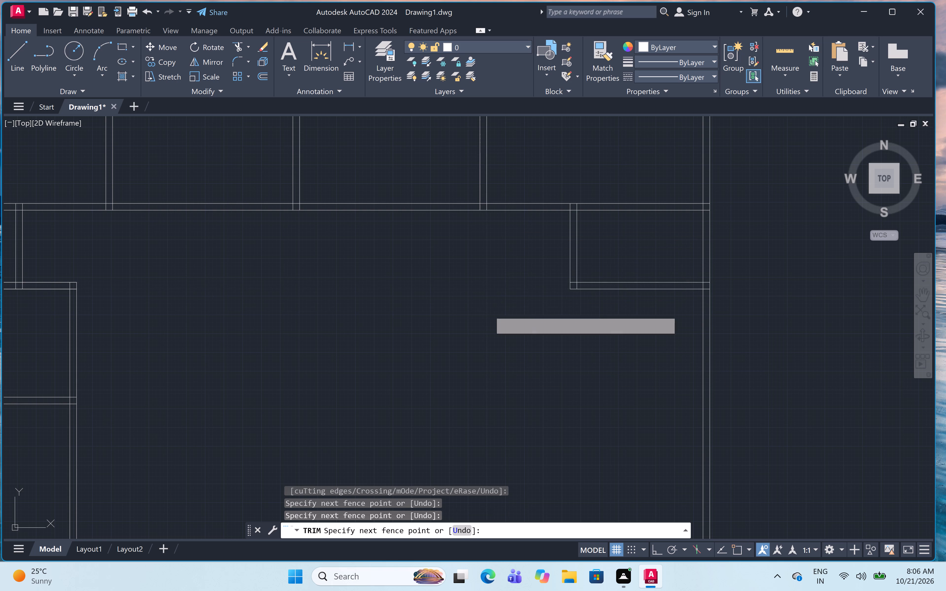
scroll(502, 284, "down", 1)
scroll(544, 354, "up", 1)
middle_click_drag(544, 354, 583, 361)
key("Escape")
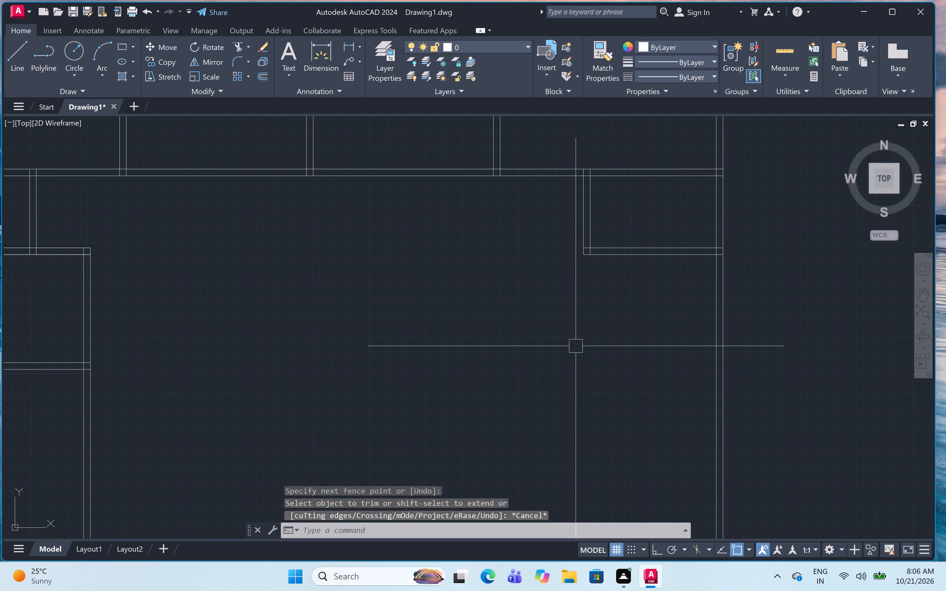
Offset the lower line of the short horizontal wall beside the outer right wall 6' downward.
key("o")
type("FF")
key("space")
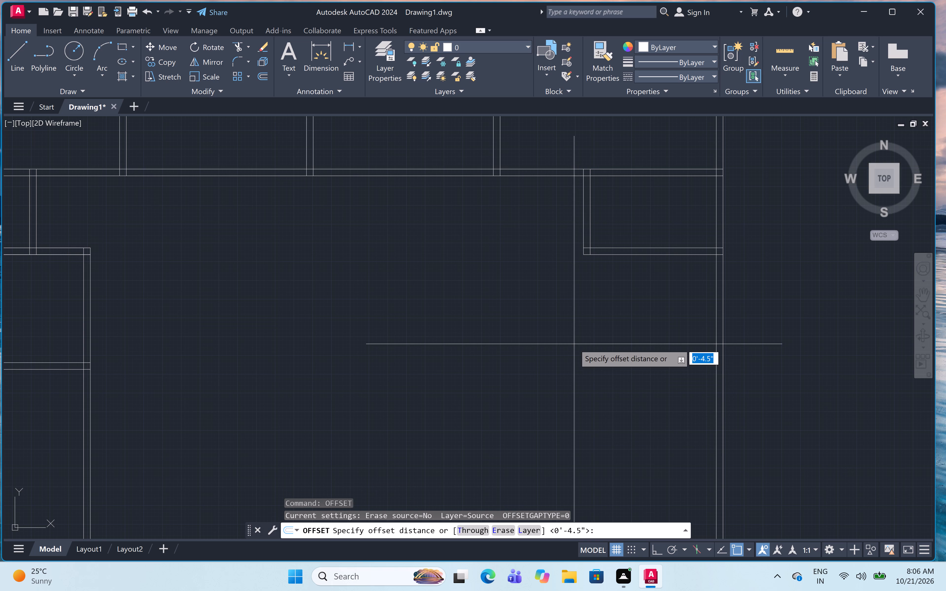
type("6'")
key("space")
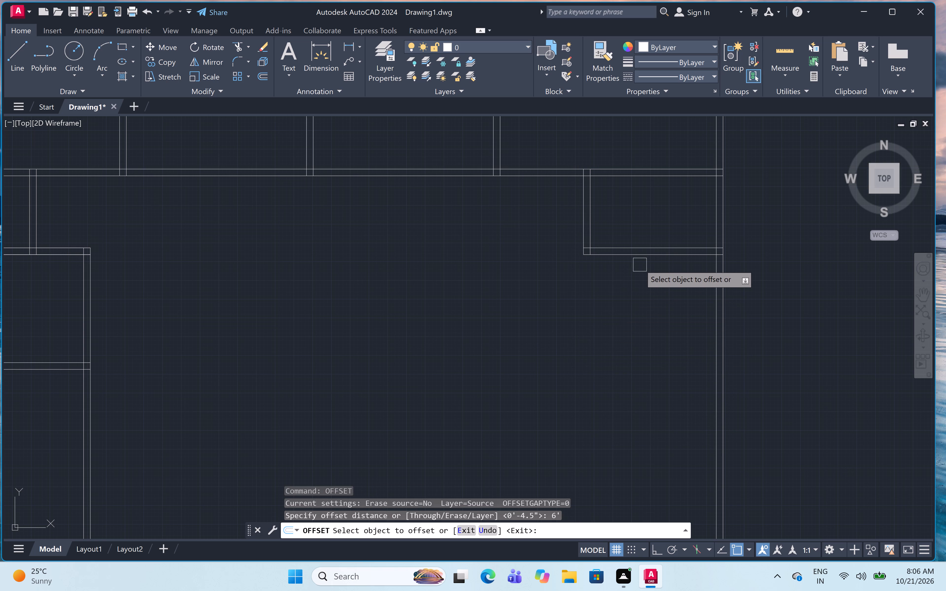
left_click(643, 262)
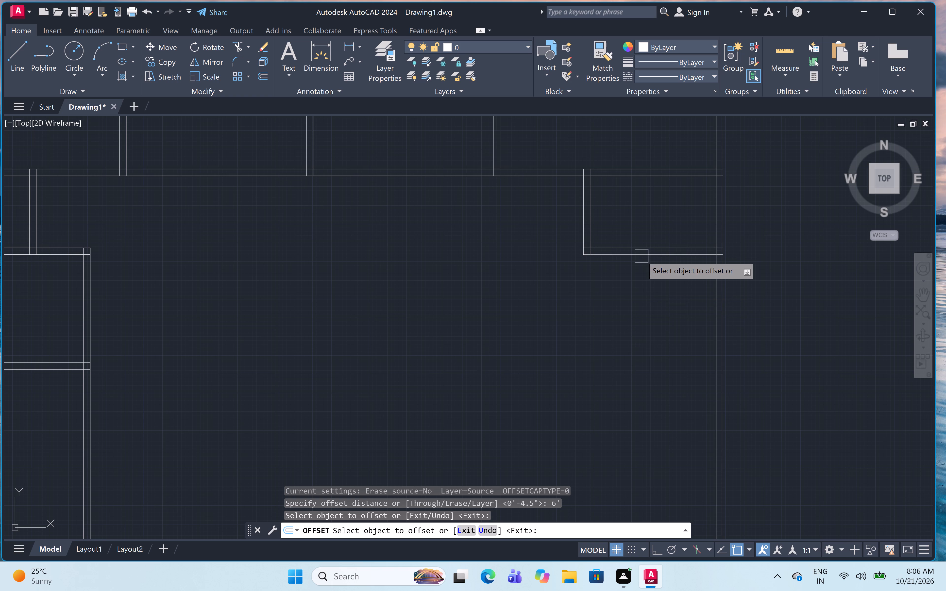
left_click(642, 256)
left_click(624, 386)
key("space")
Offset the inner line of the outer right wall 10' leftward.
key("space")
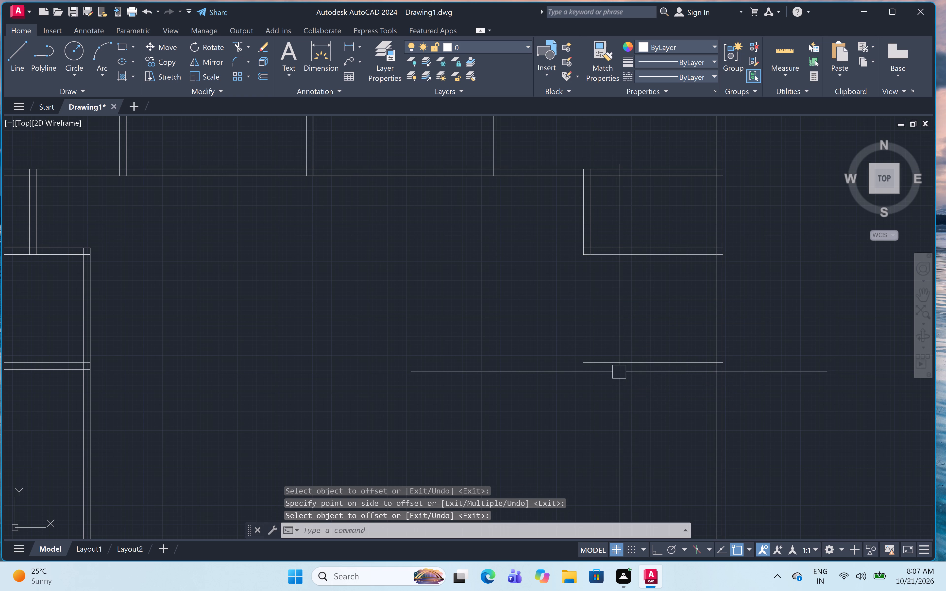
type("10'")
key("space")
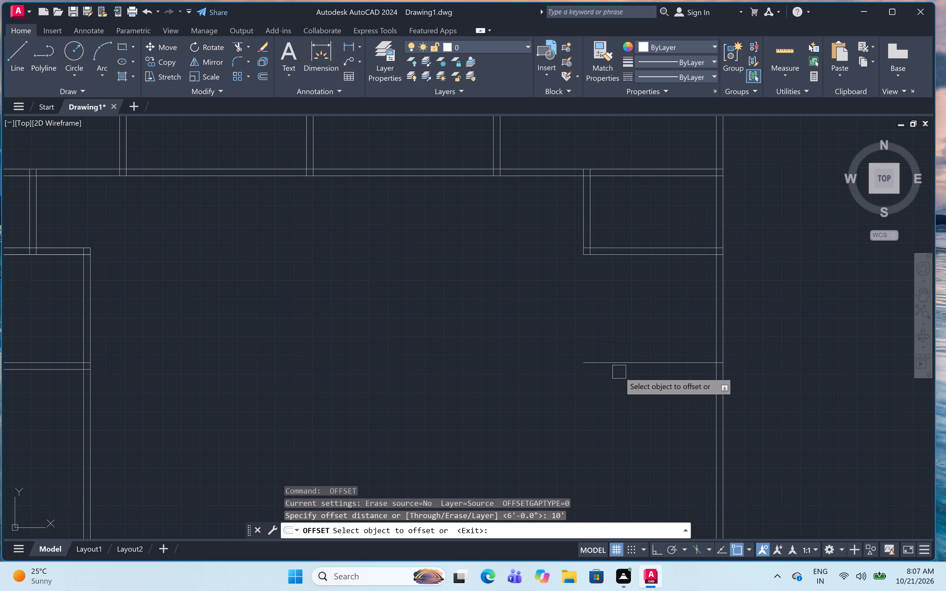
left_click_drag(712, 313, 709, 313)
left_click(549, 338)
key("space")
Offset the new vertical line 4.5" leftward and the new lower horizontal line 4.5" downward to form the room's walls.
key("space")
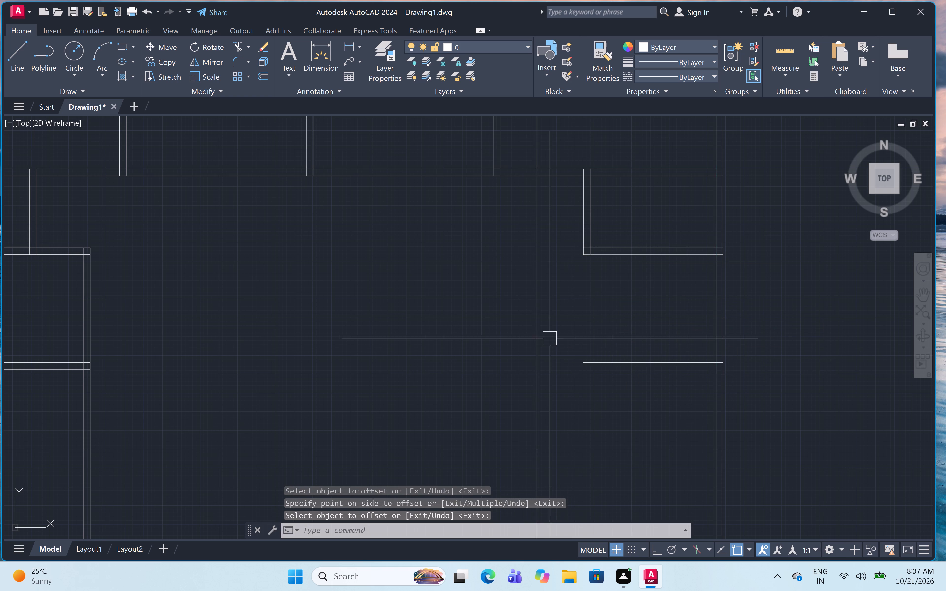
key("4")
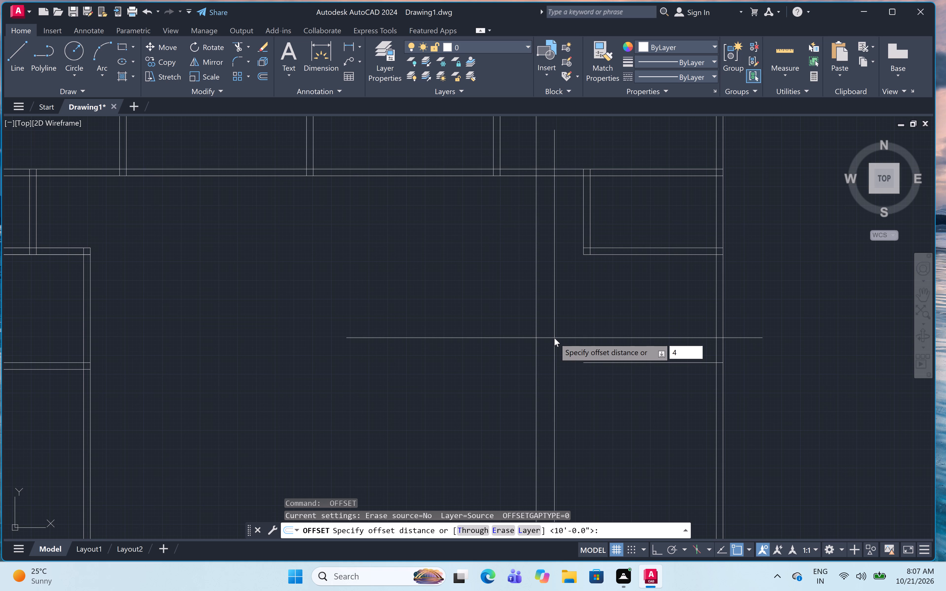
key("period")
key("5")
key("shift+quotedbl")
key("space")
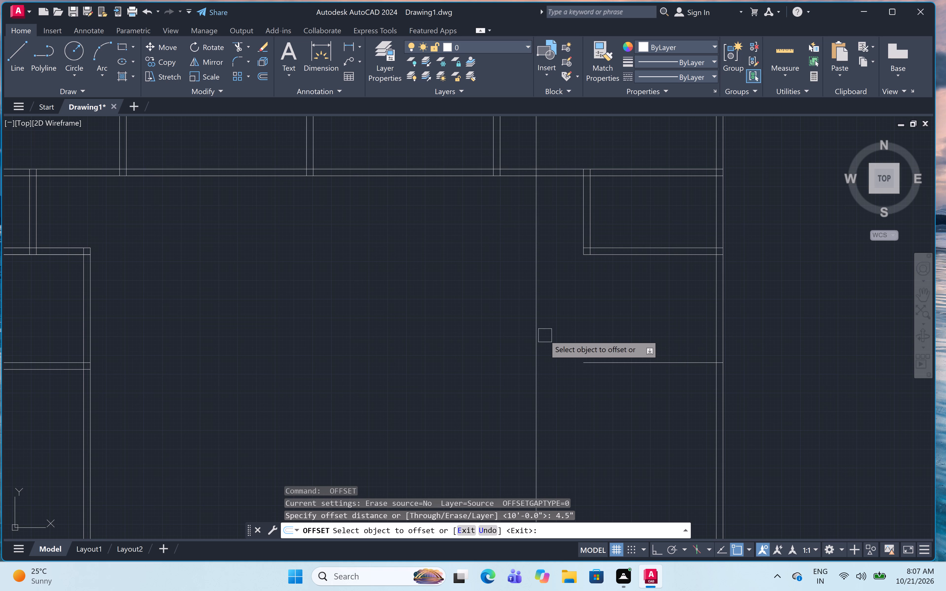
left_click(539, 329)
left_click(405, 364)
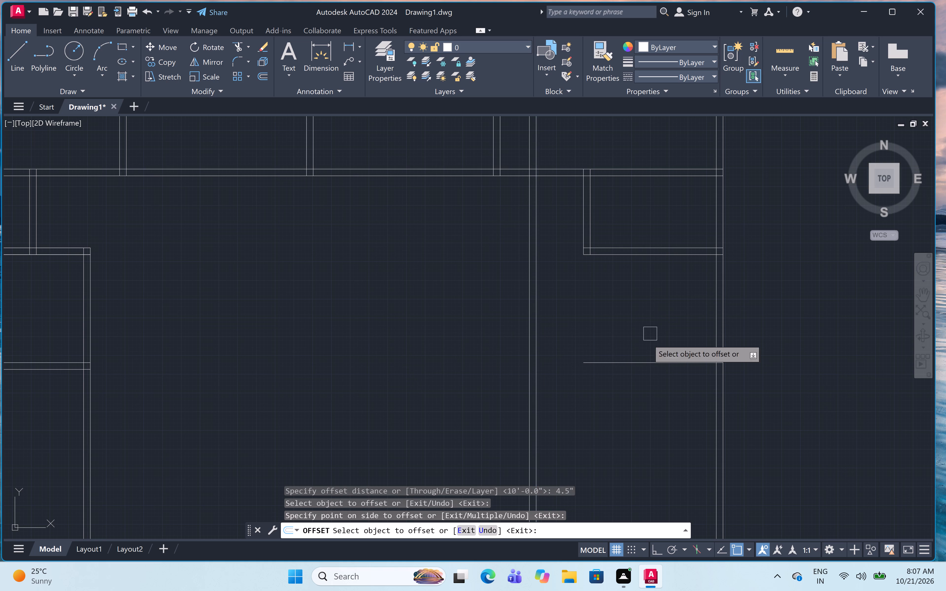
left_click(611, 364)
left_click(605, 412)
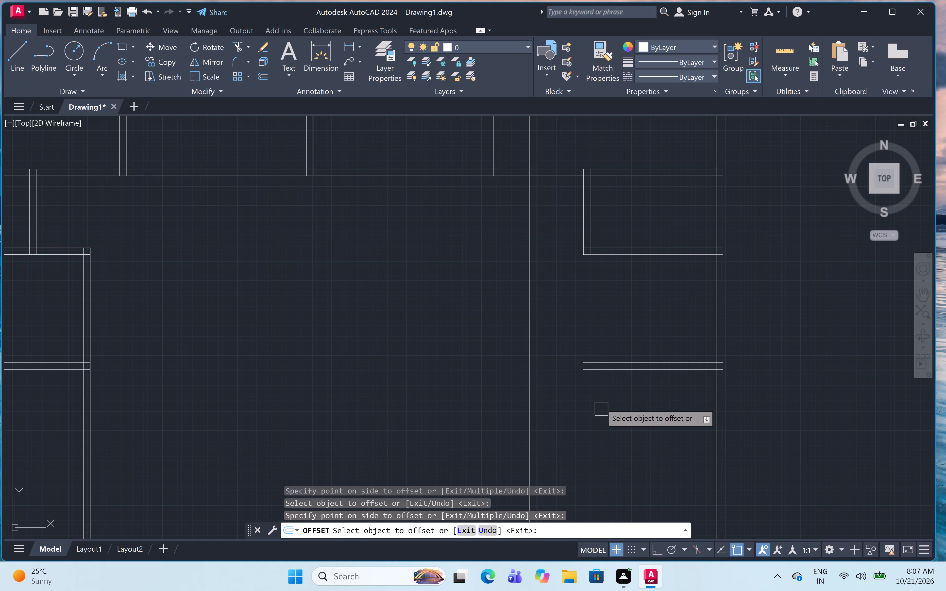
key("Escape")
Extend both lines of the right room's lower wall to the outer line of the new vertical wall.
type("EX")
key("space")
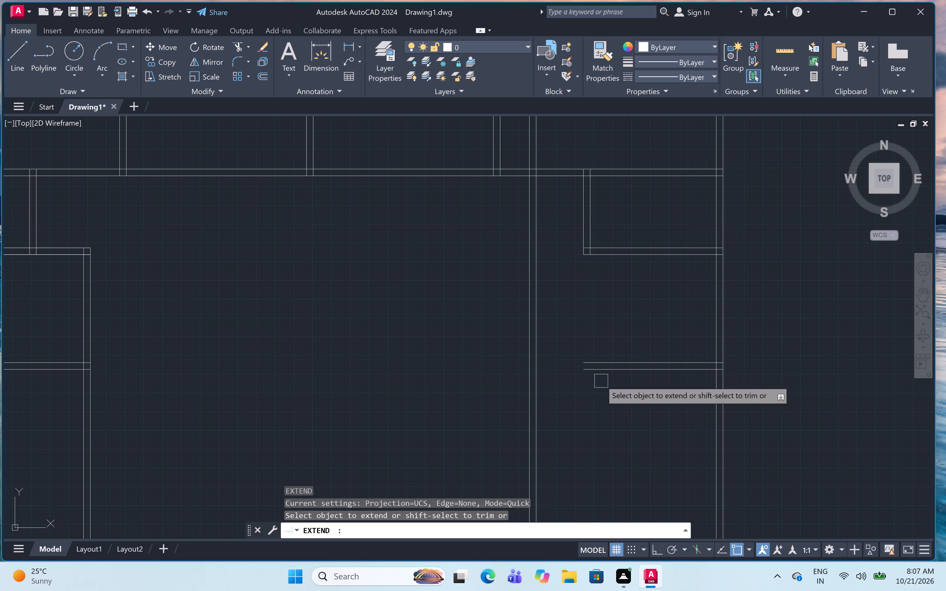
left_click(673, 321)
left_click_drag(595, 434, 595, 439)
left_click_drag(622, 306, 621, 315)
left_click(585, 411)
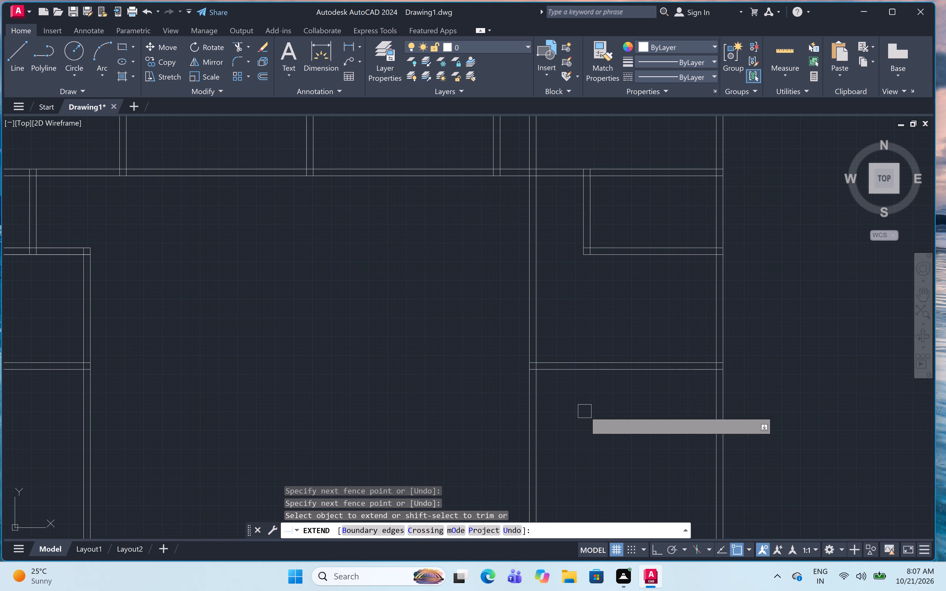
Extend both lines of the right room's upper wall to the outer line of the new vertical wall.
left_click_drag(674, 255, 670, 270)
left_click(680, 232)
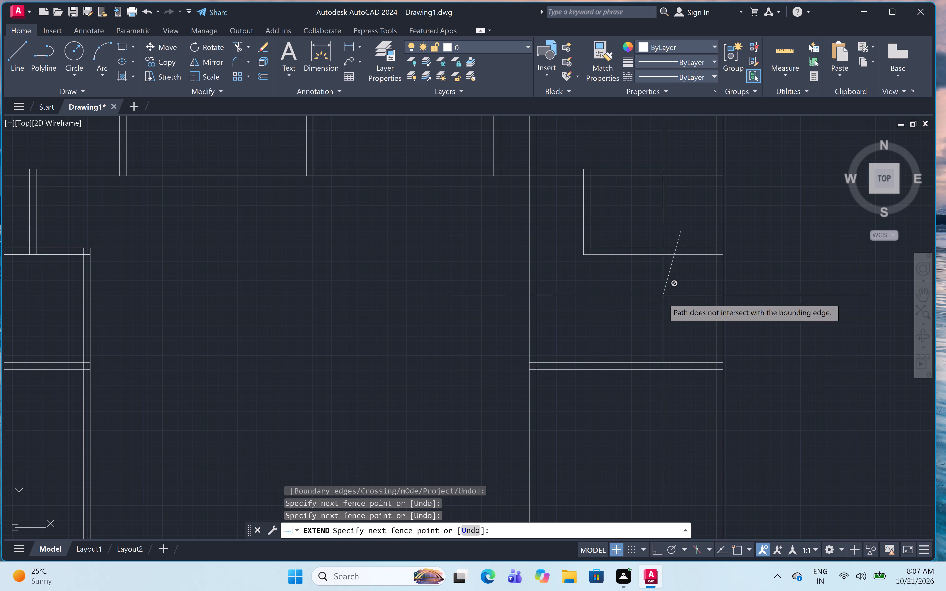
left_click_drag(662, 298, 662, 305)
left_click(643, 230)
left_click(611, 277)
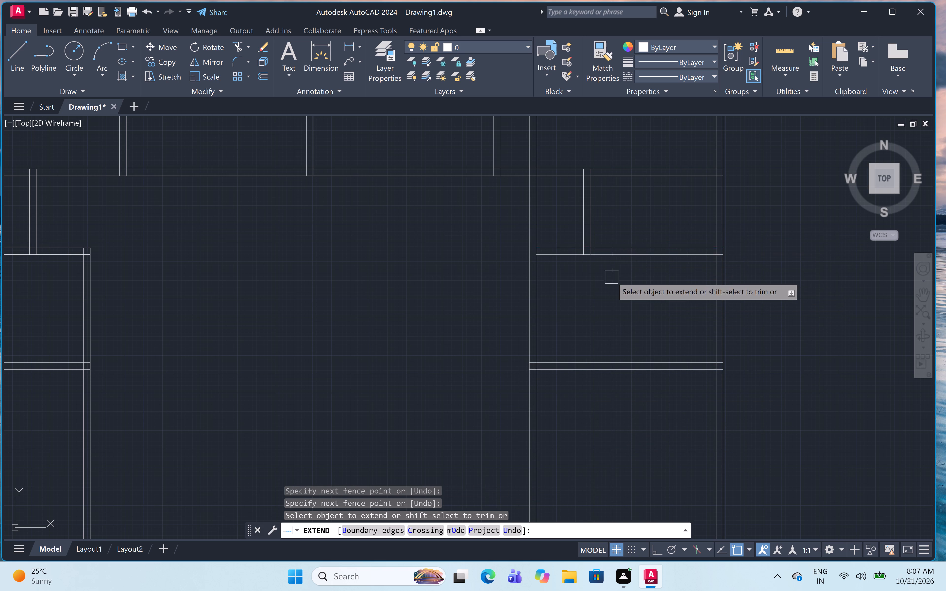
left_click(564, 231)
left_click(558, 276)
key("Escape")
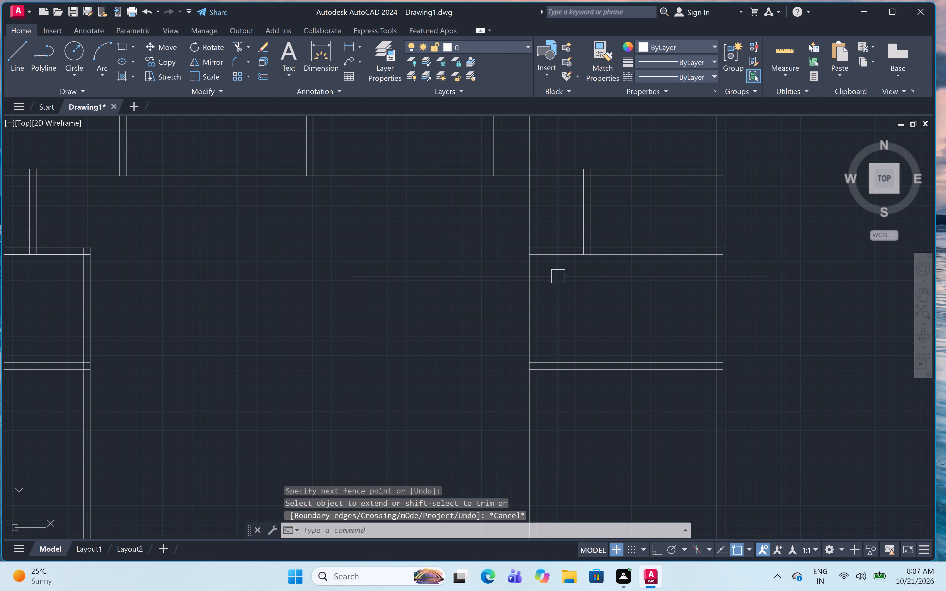
Trim the new vertical wall lines below the right room's lower wall and above its upper wall.
type("TR")
key("space")
left_click(572, 415)
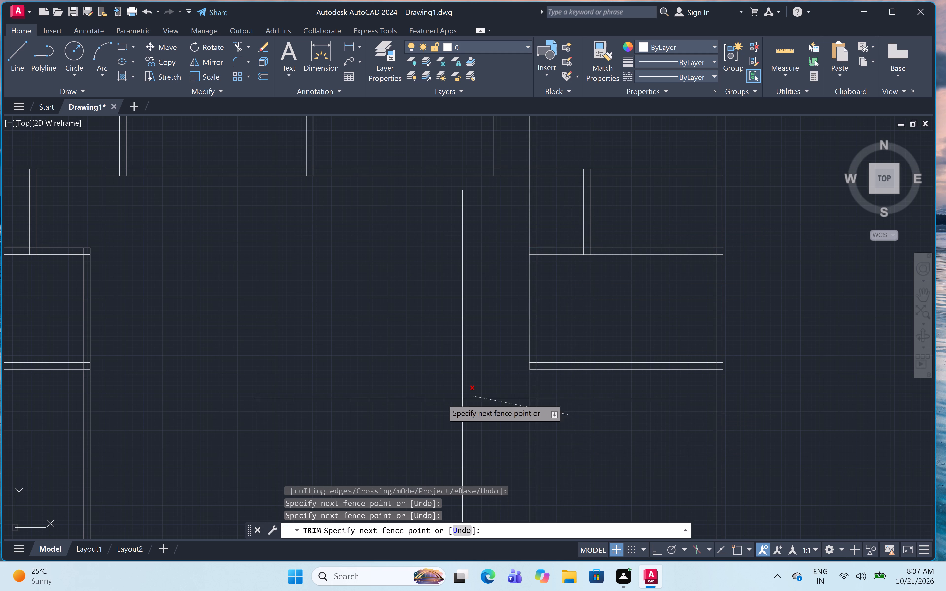
left_click(402, 397)
scroll(537, 220, "up", 2)
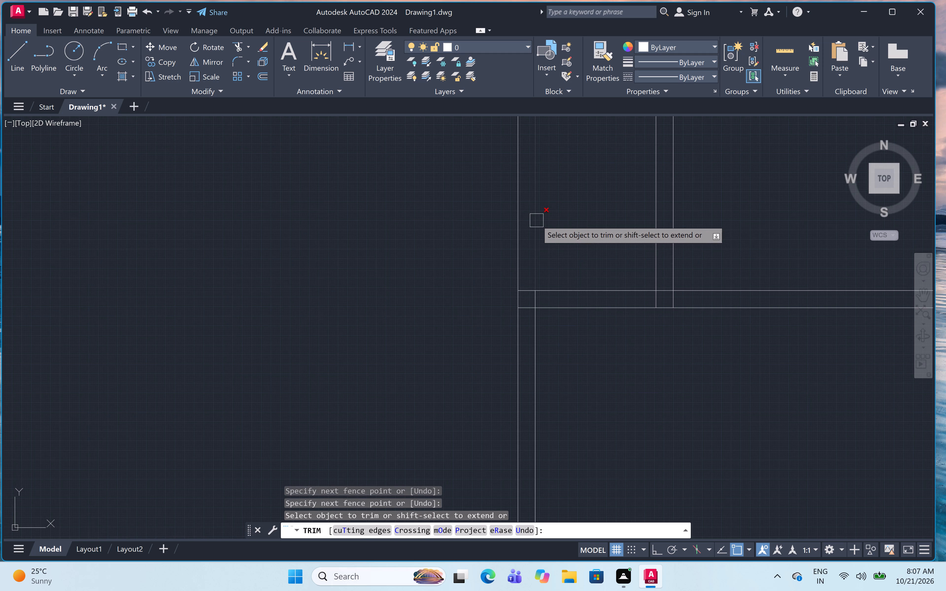
left_click(596, 221)
left_click(477, 255)
scroll(543, 205, "down", 6)
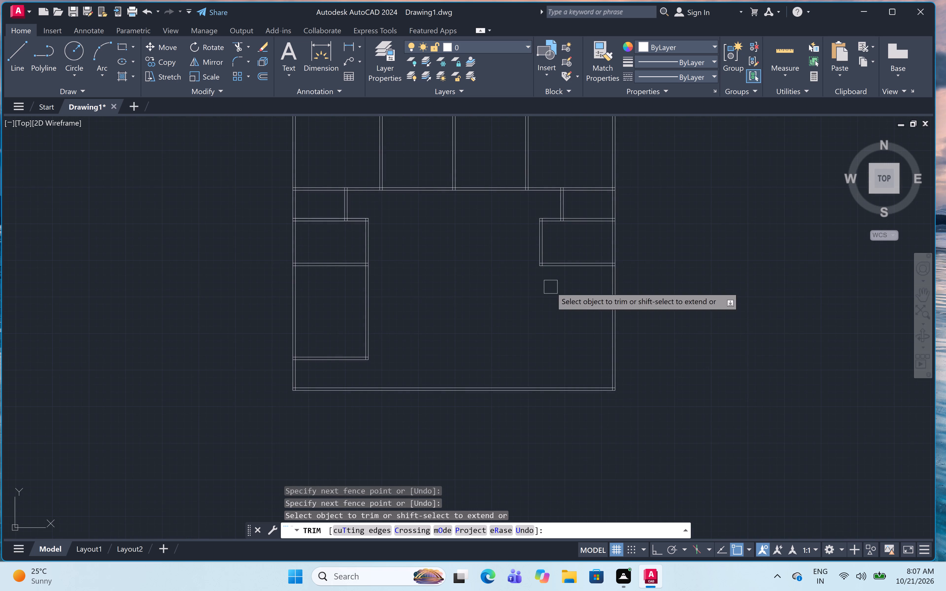
middle_click_drag(551, 287, 562, 244)
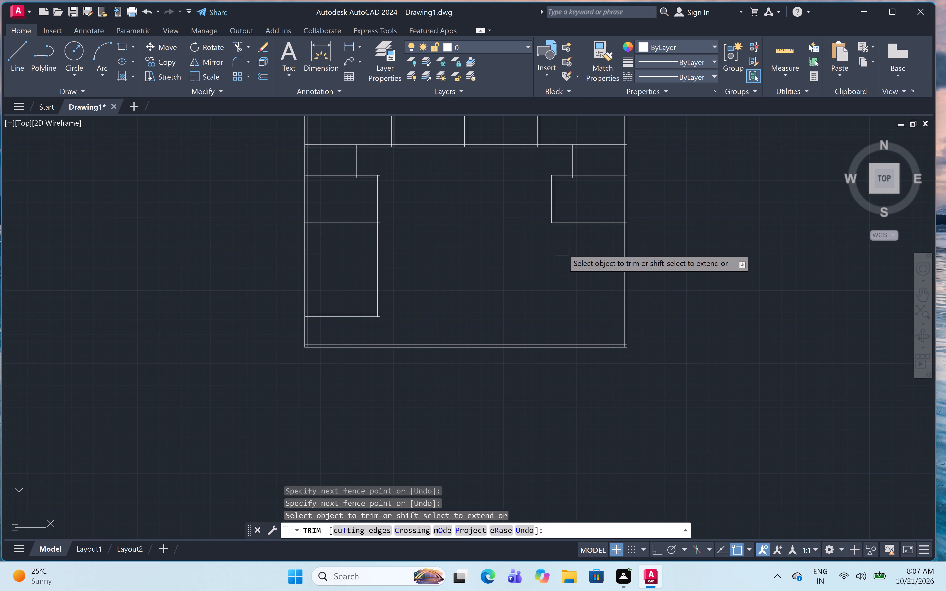
key("Escape")
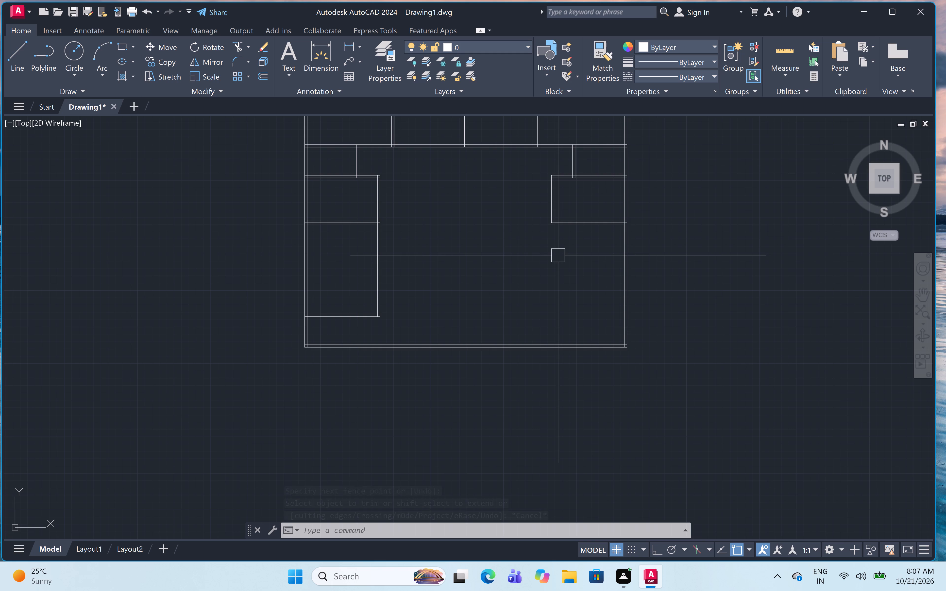
key("Escape")
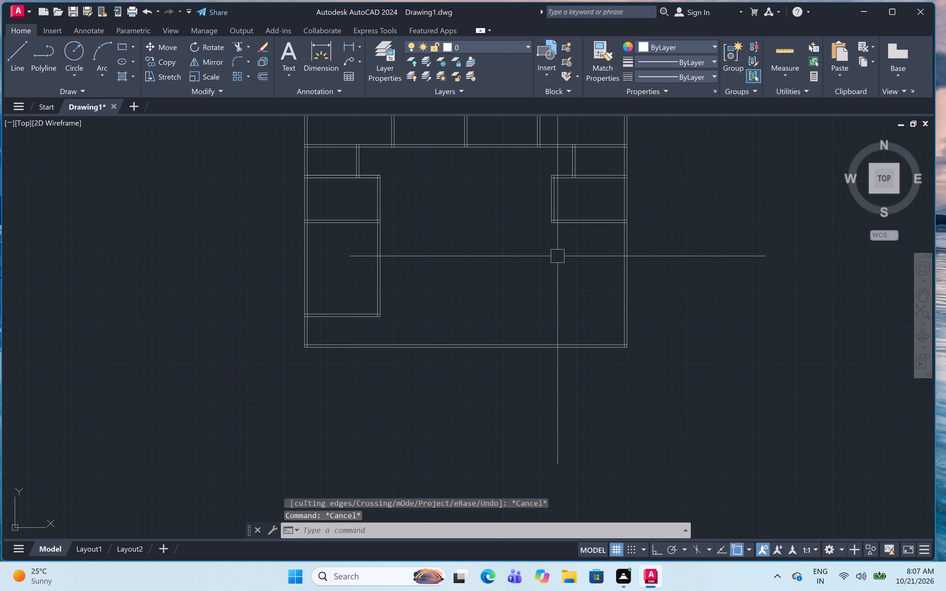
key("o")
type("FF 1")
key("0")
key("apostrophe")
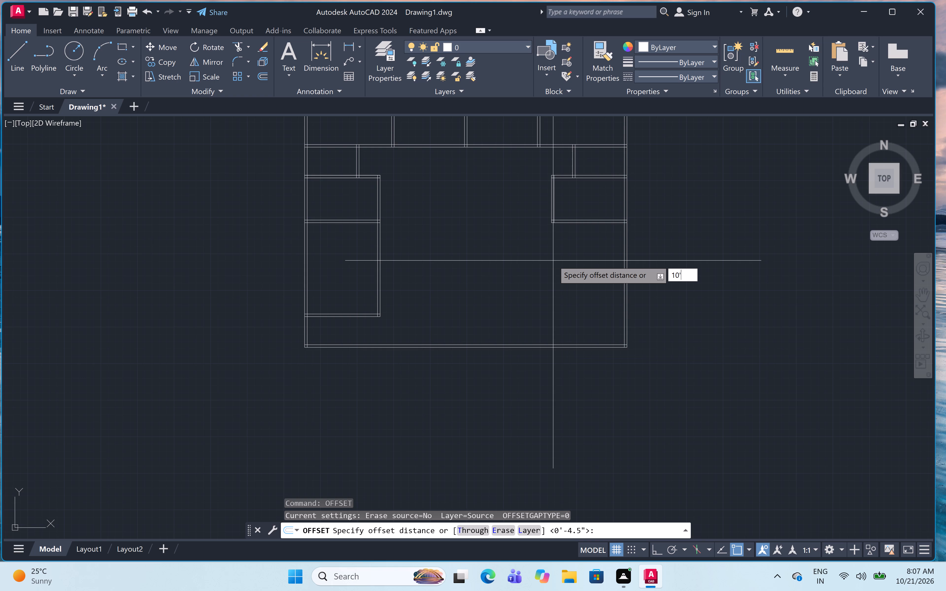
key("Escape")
Offset the lower line of the right room's bottom wall 13' downward.
key("o")
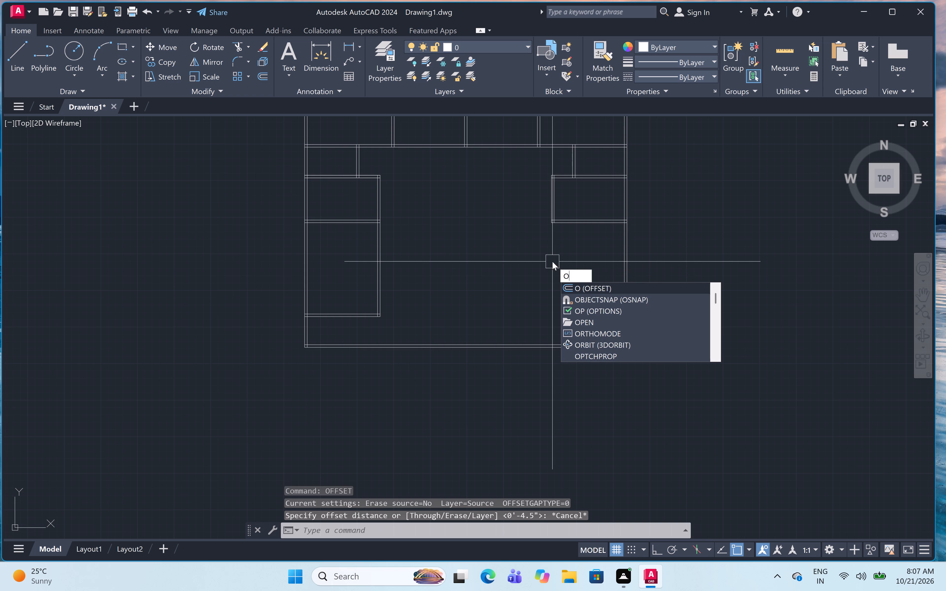
type("FF")
key("space")
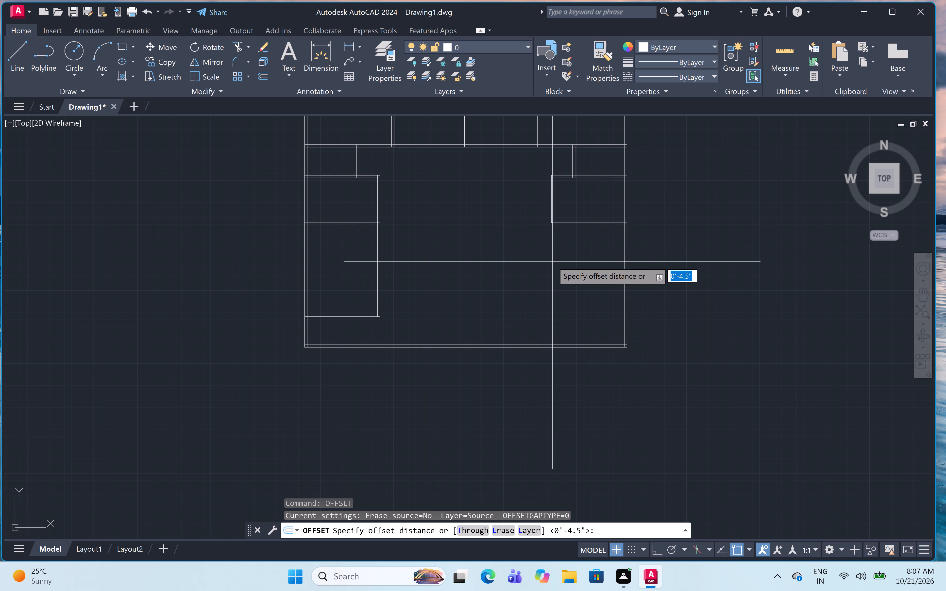
type("13")
type("'")
key("space")
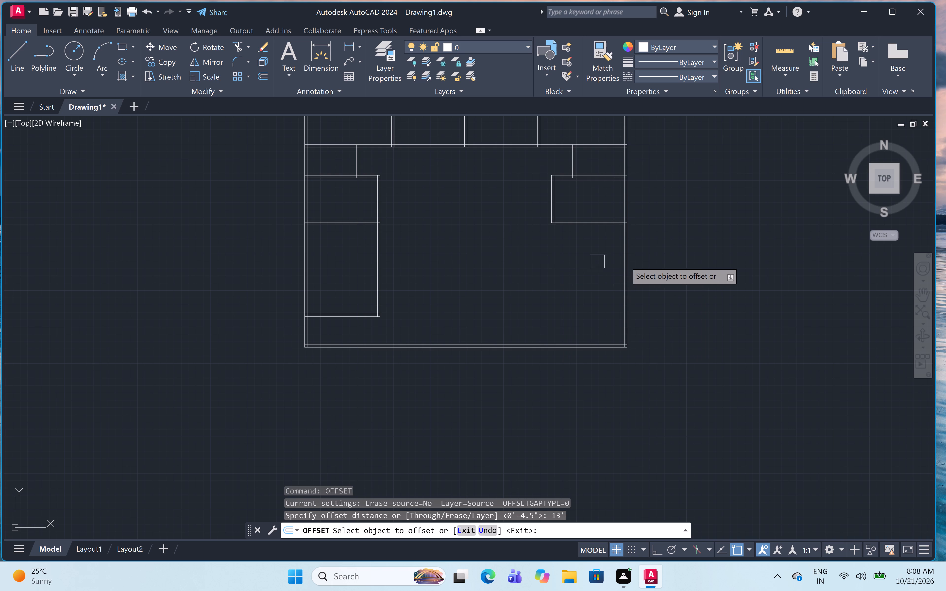
scroll(631, 270, "up", 2)
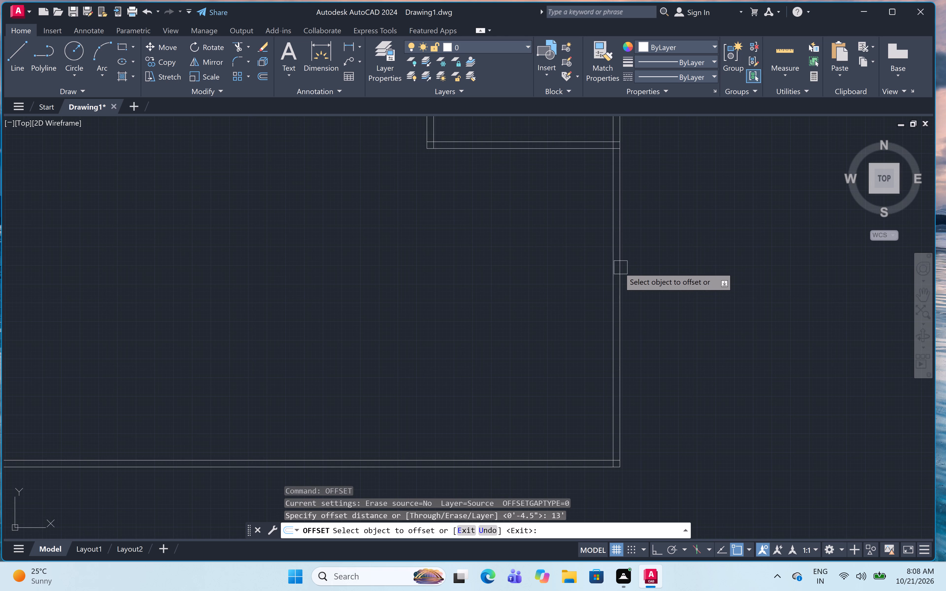
left_click(531, 153)
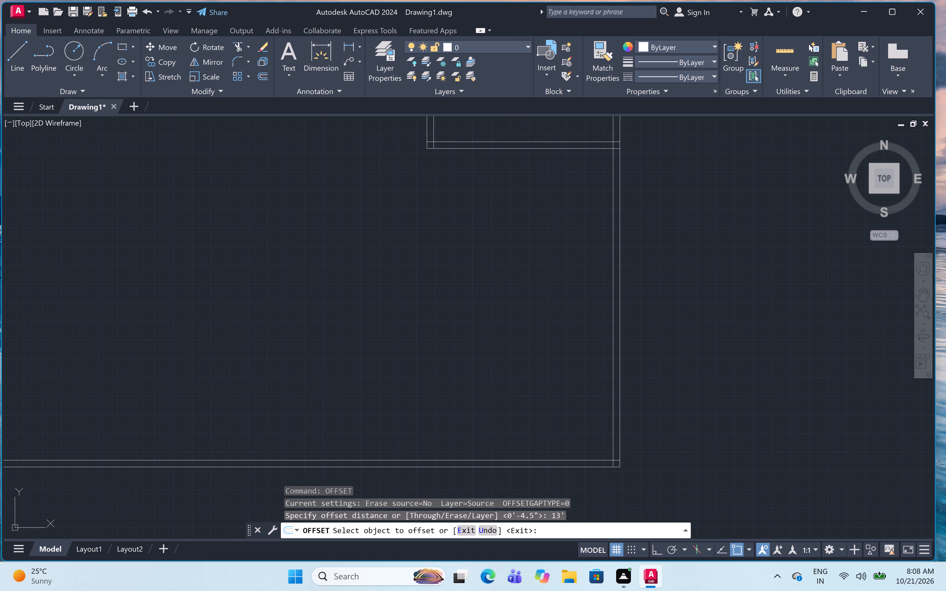
left_click(541, 345)
key("space")
Offset the new horizontal line on the right side 4.5" downward to form the second room's lower wall.
key("space")
type("4.5")
key("shift+quotedbl")
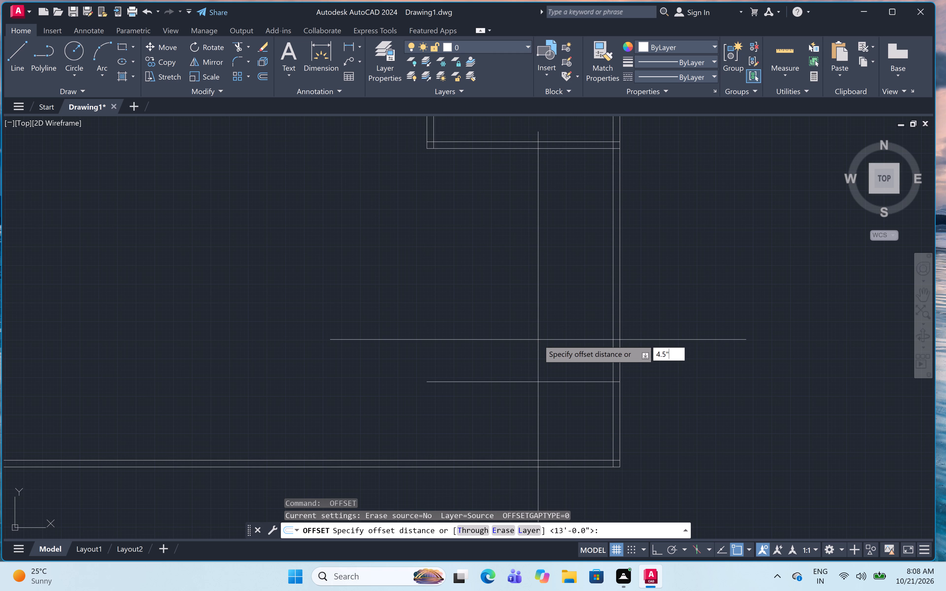
key("space")
left_click(504, 386)
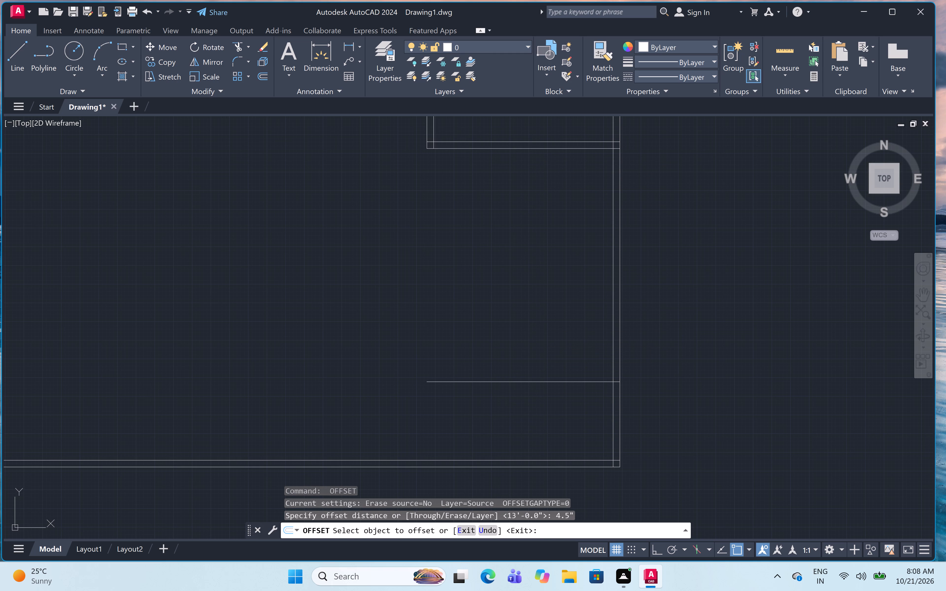
left_click(498, 423)
key("Escape")
Offset the inner line of the right exterior wall 10' toward the interior.
type("OFF 10'")
key("space")
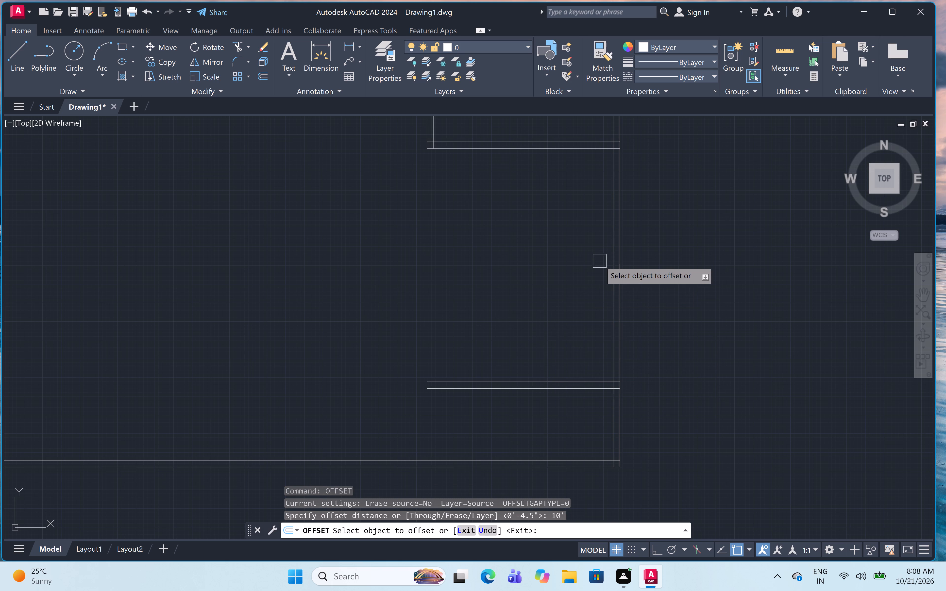
left_click(608, 284)
left_click(488, 311)
key("space")
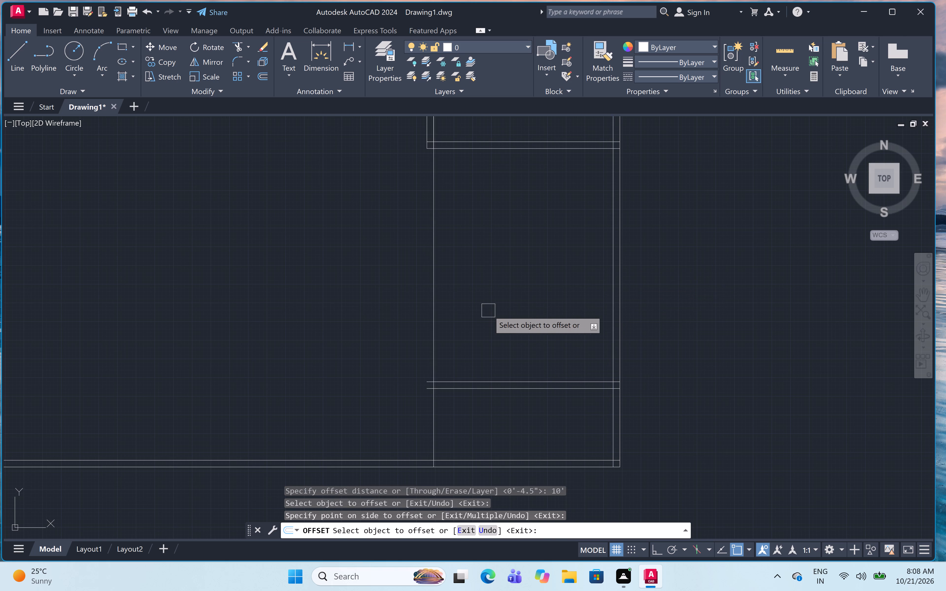
Offset the new vertical line 4.5" leftward to form the inner wall of the right-side rooms.
key("space")
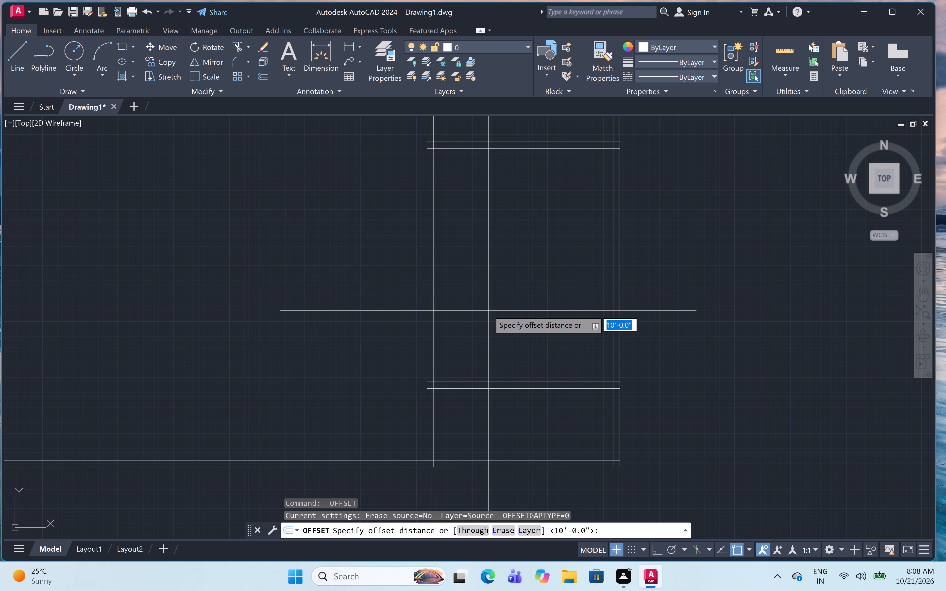
key("4")
type(".5\"")
key("space")
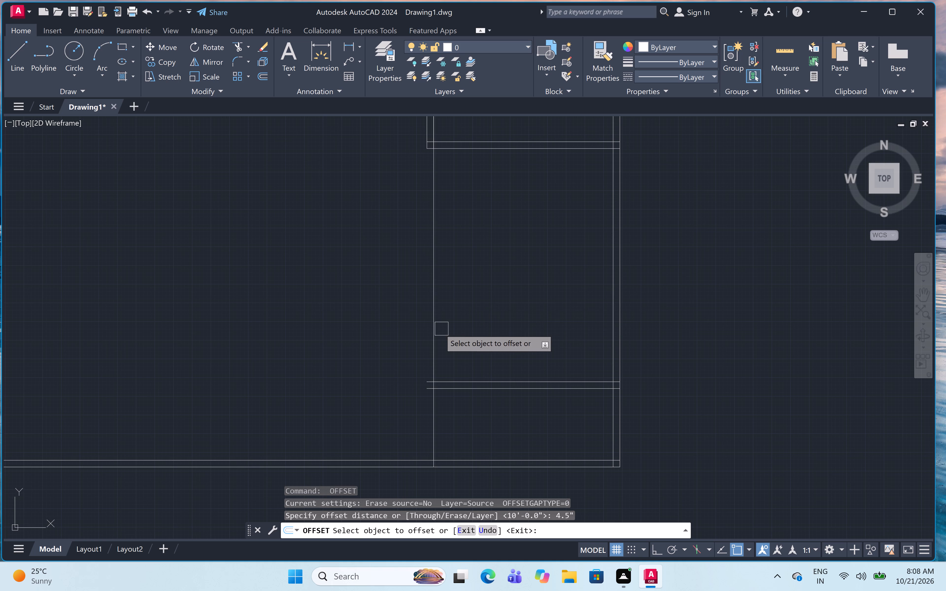
left_click(438, 329)
left_click(344, 344)
key("Escape")
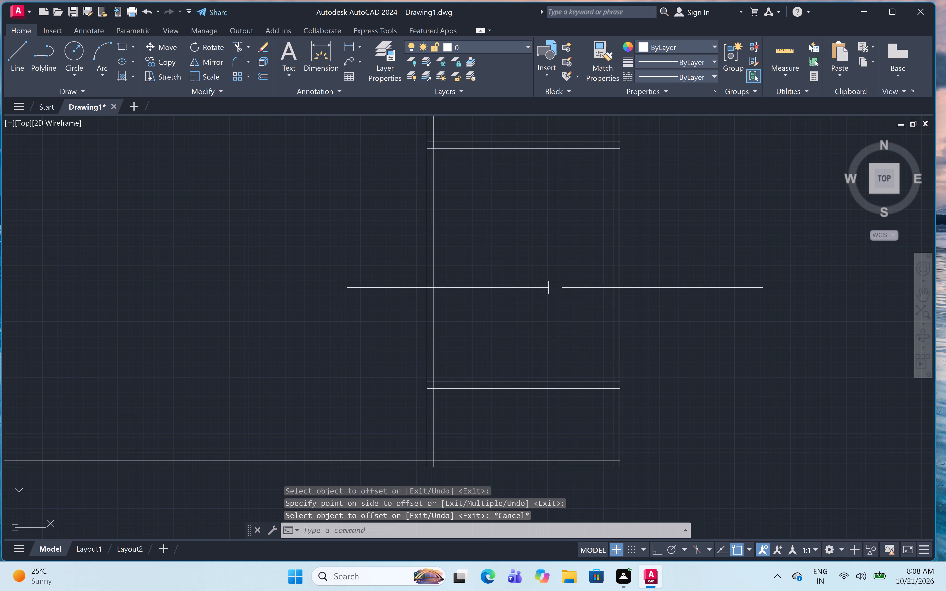
Extend both lines of the wall between the two left rooms rightward to the right-side rooms' vertical wall.
scroll(658, 246, "down", 3)
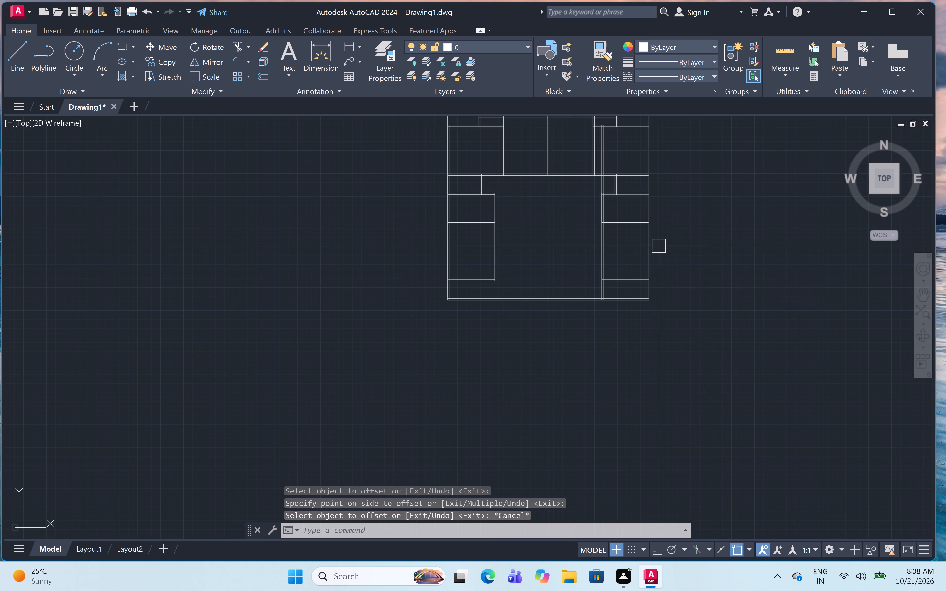
scroll(610, 263, "up", 4)
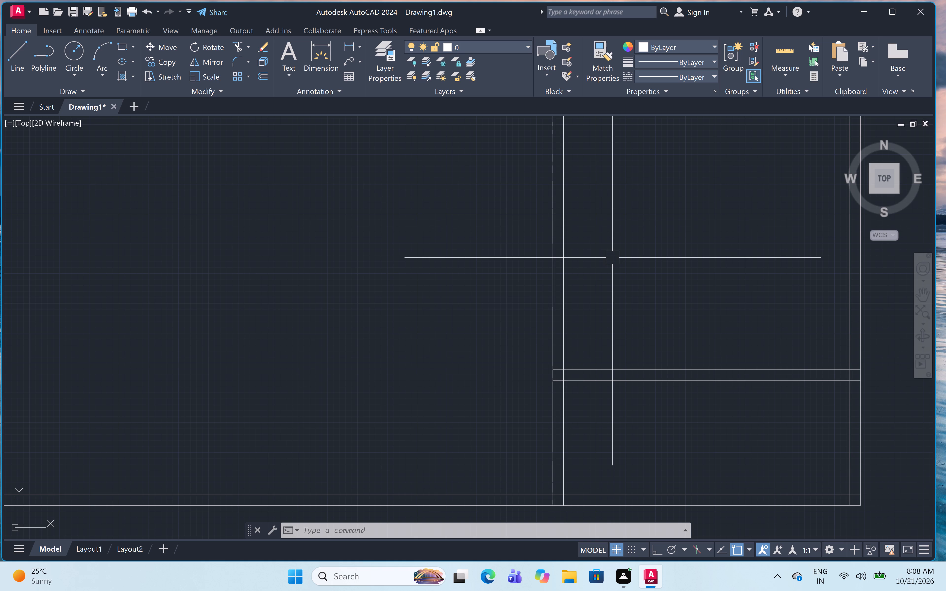
scroll(616, 256, "down", 4)
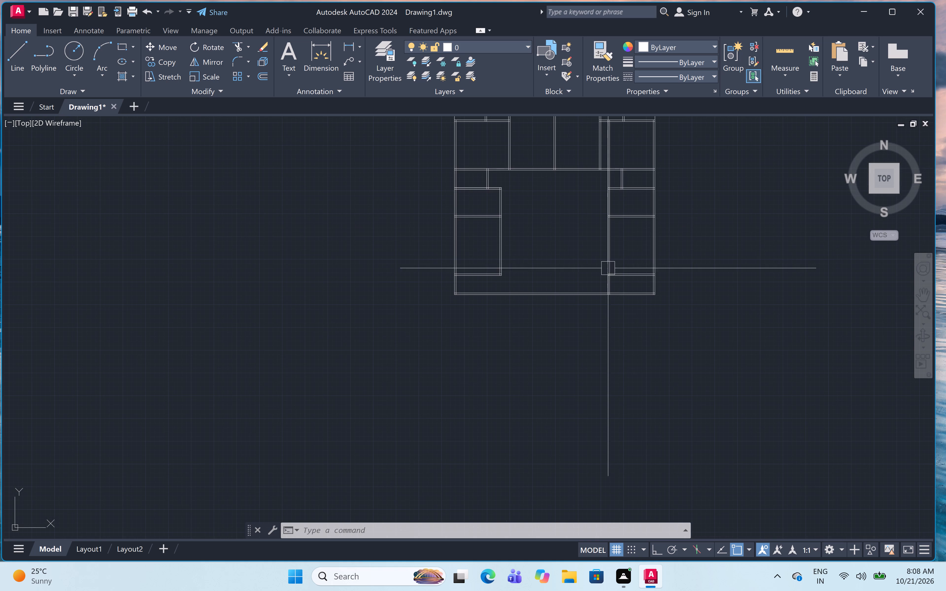
middle_click_drag(505, 265, 487, 303)
key("Escape")
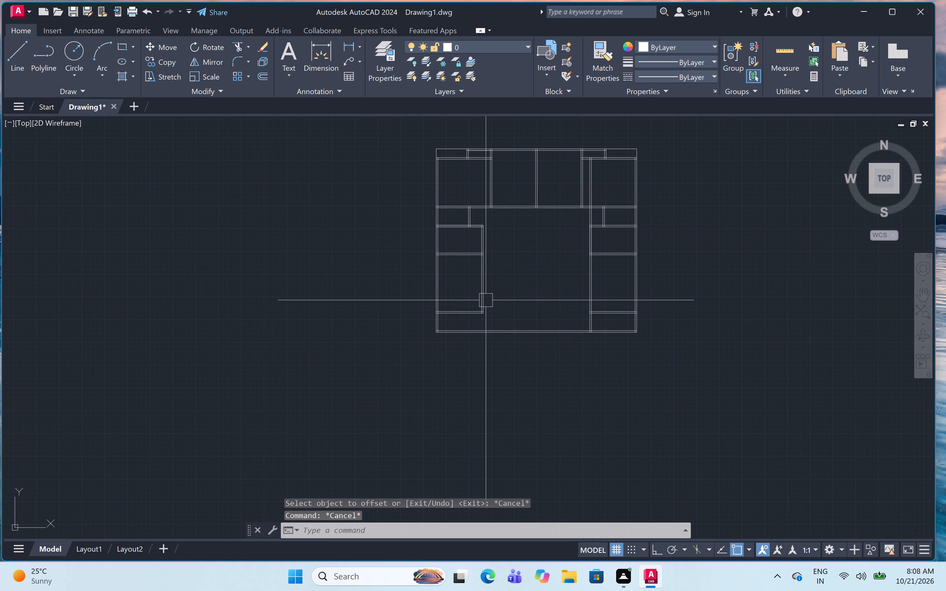
type("EX")
key("space")
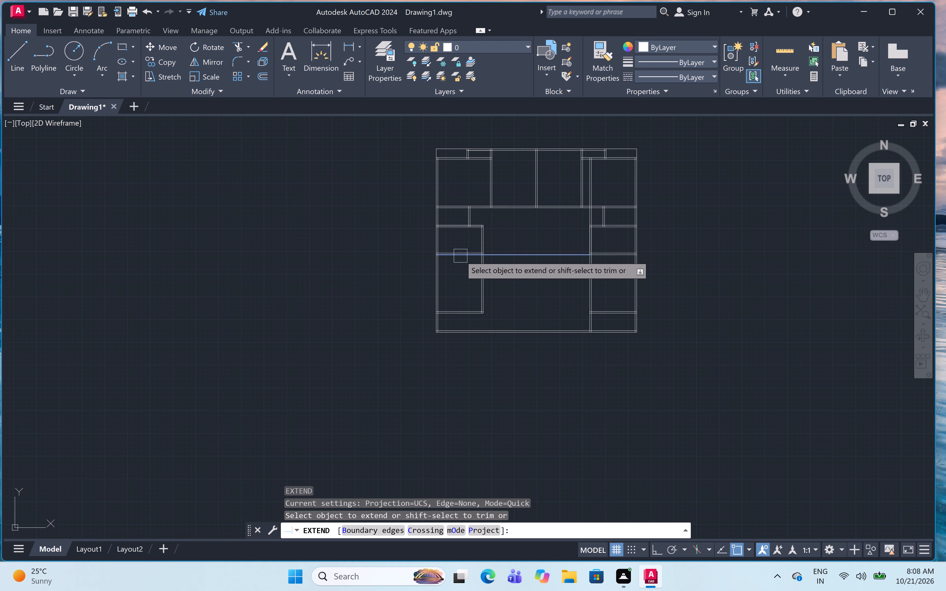
left_click(464, 256)
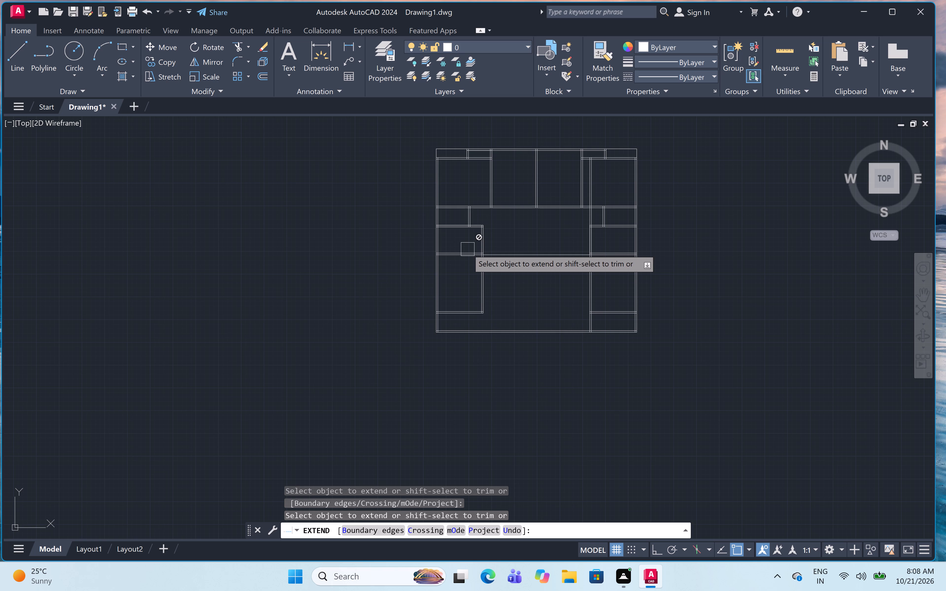
left_click(472, 246)
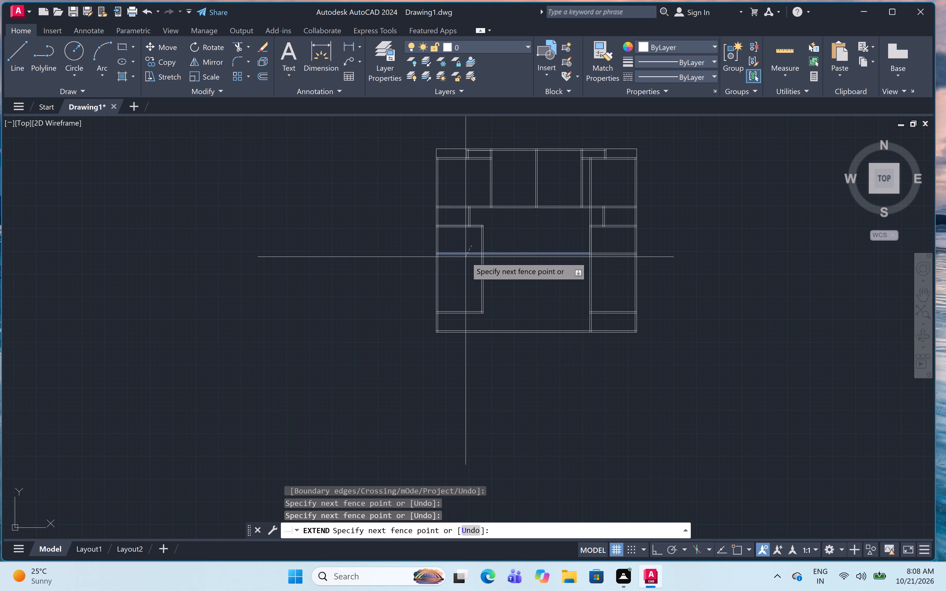
left_click(466, 257)
scroll(569, 242, "up", 3)
scroll(568, 243, "down", 2)
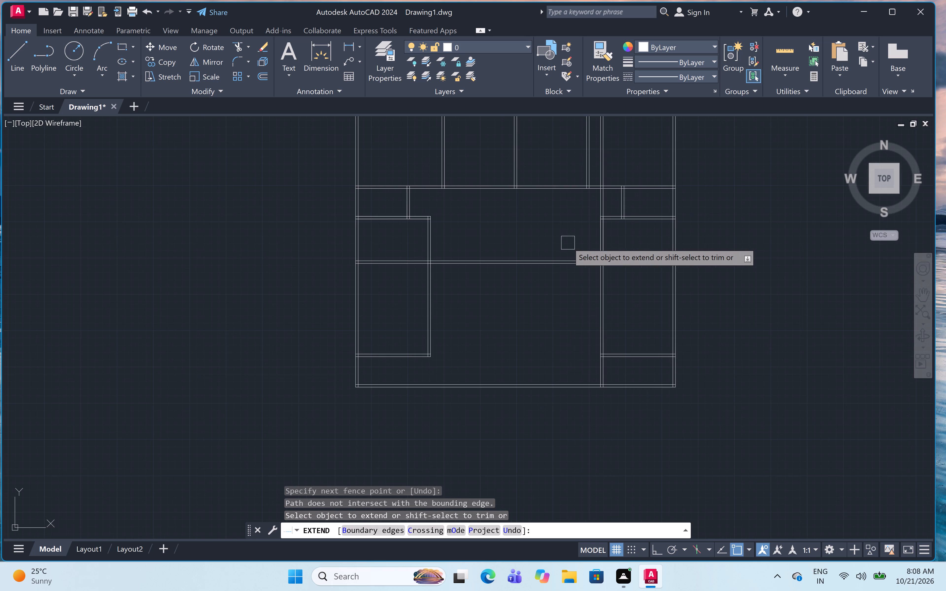
key("Escape")
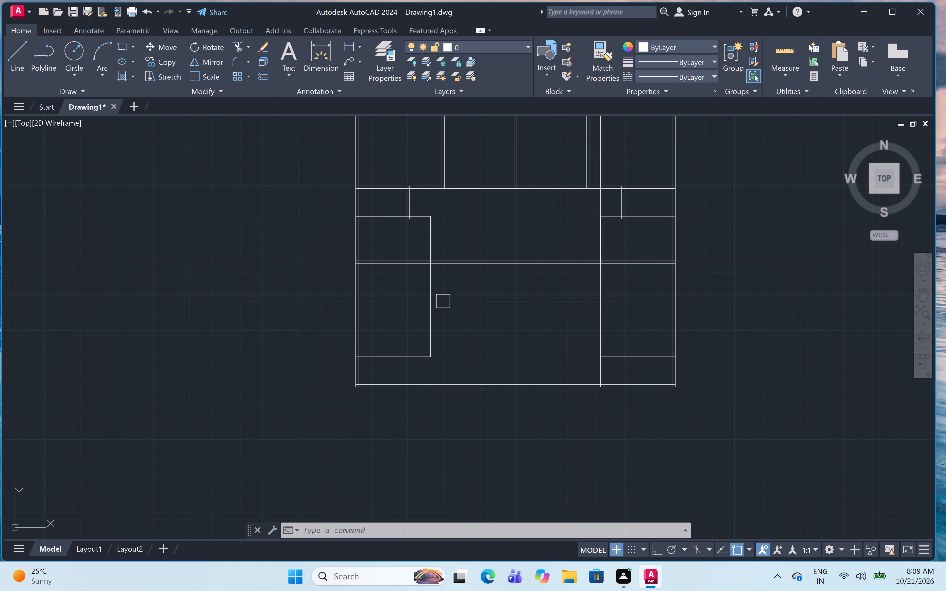
Extend both lines of the left rooms' inner vertical wall down to the outer line of the bottom exterior wall.
scroll(445, 300, "up", 1)
middle_click_drag(445, 300, 429, 291)
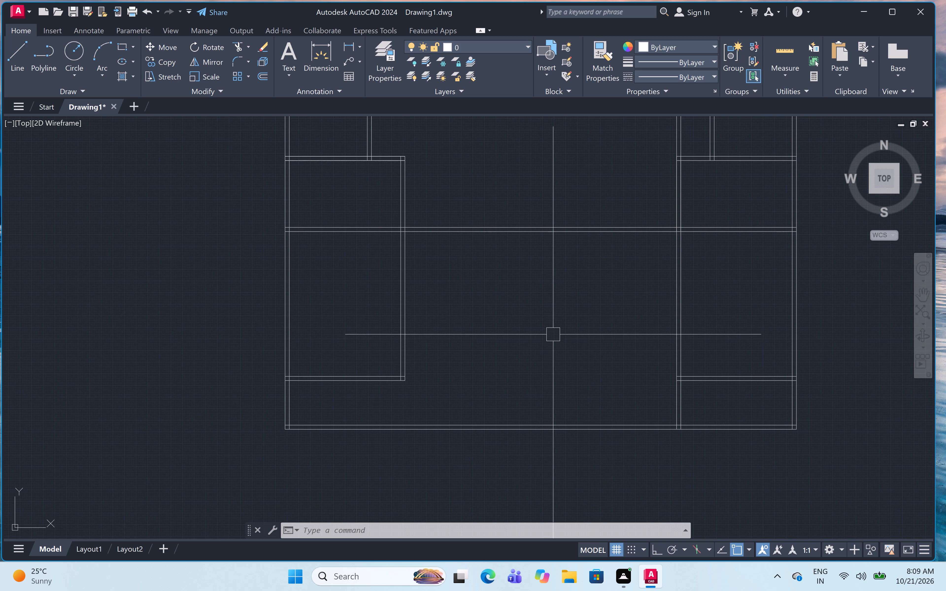
middle_click_drag(591, 346, 570, 328)
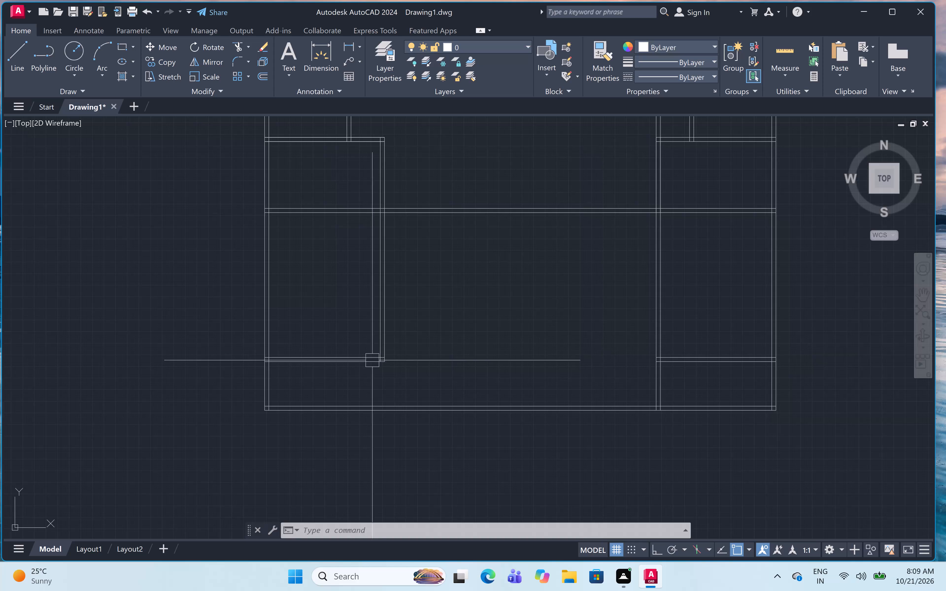
key("Escape")
key("e")
key("x")
key("space")
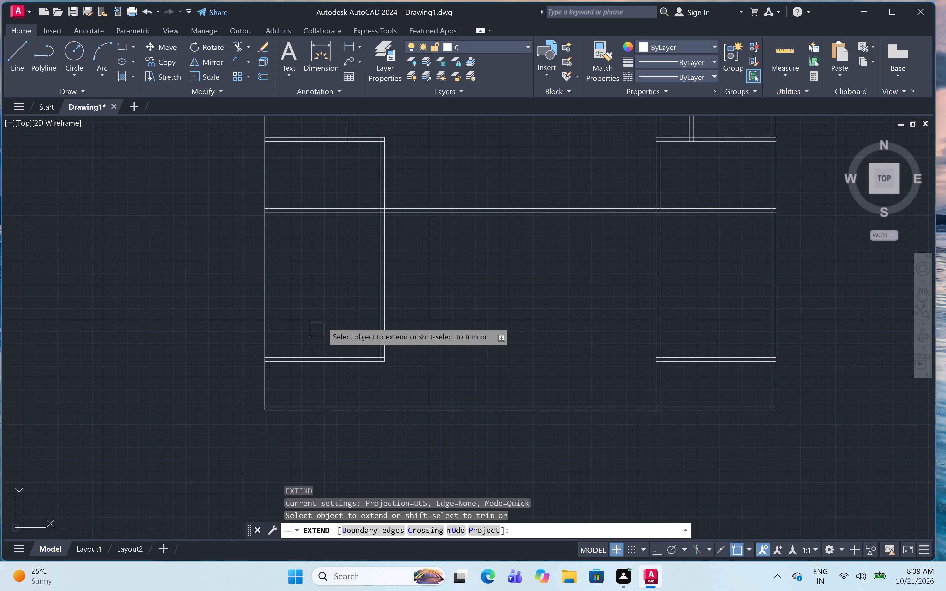
left_click_drag(340, 312, 344, 312)
left_click(433, 316)
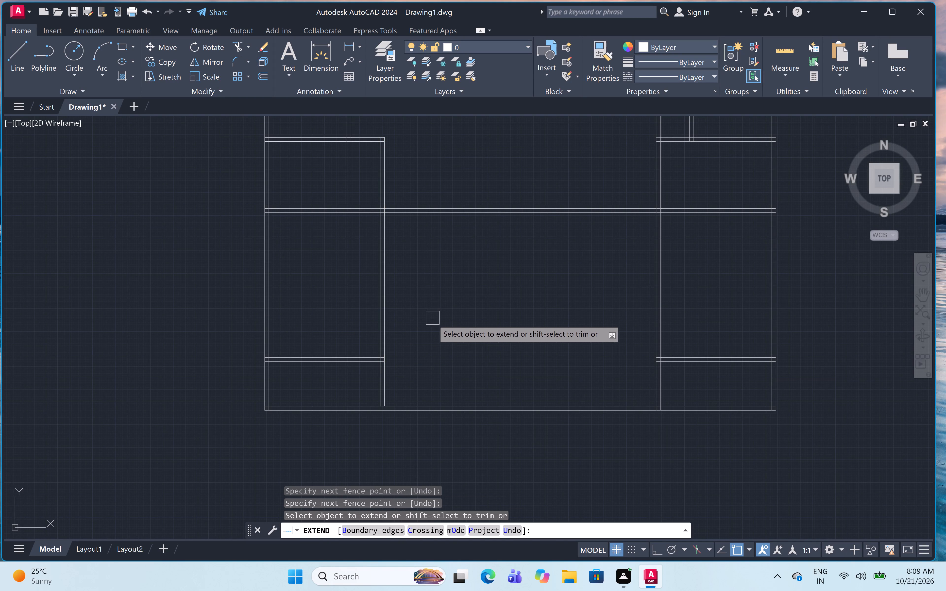
left_click(357, 387)
left_click(438, 366)
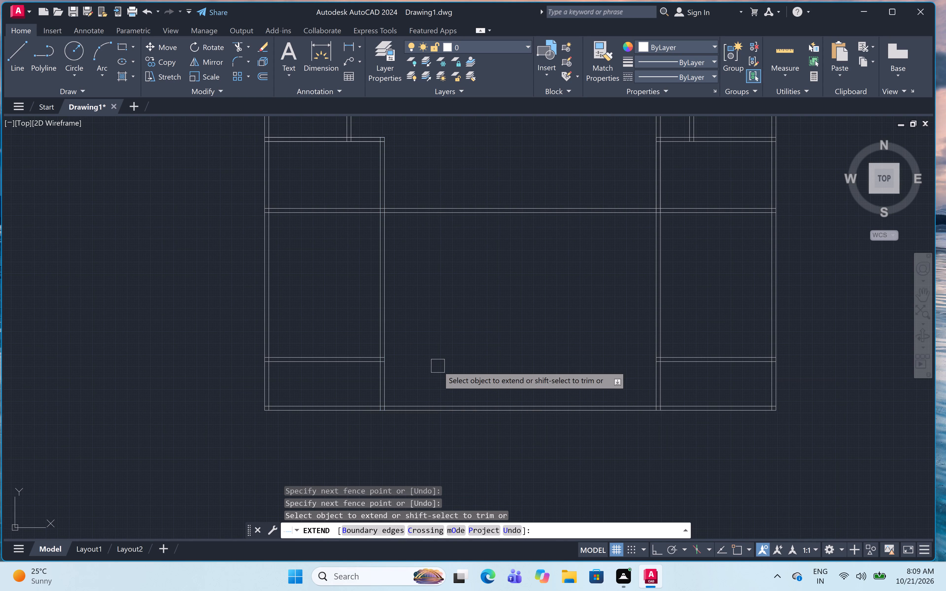
key("Escape")
Offset the hall-side lines of the left and right rooms' vertical walls 8' toward the middle of the plan.
type("OFF")
key("space")
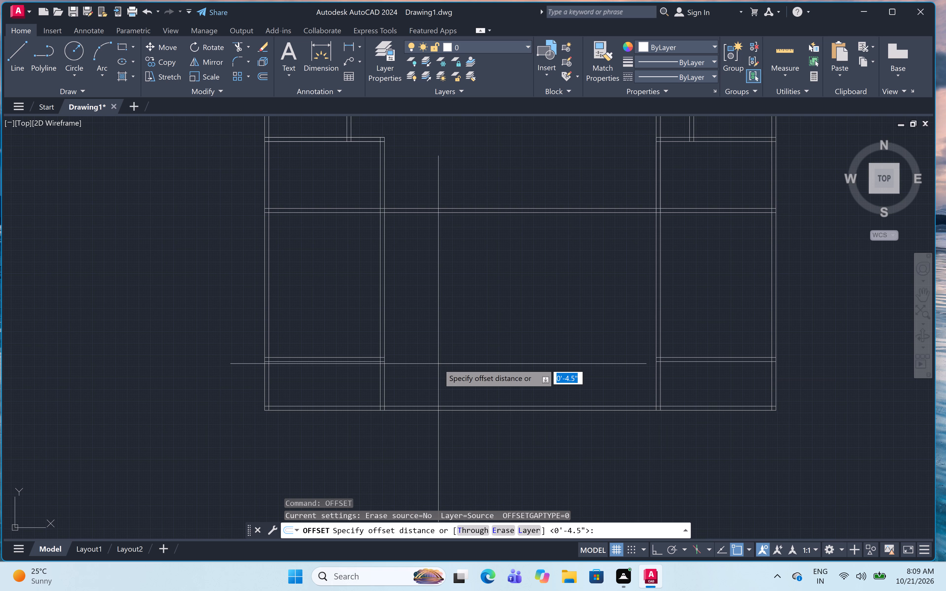
type("8'")
key("space")
left_click(389, 293)
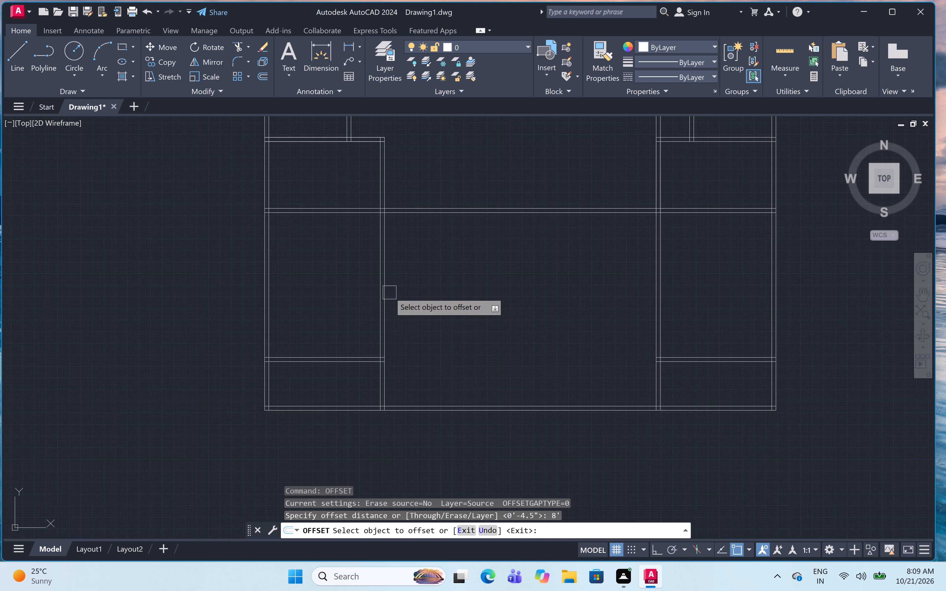
left_click(502, 266)
left_click(652, 271)
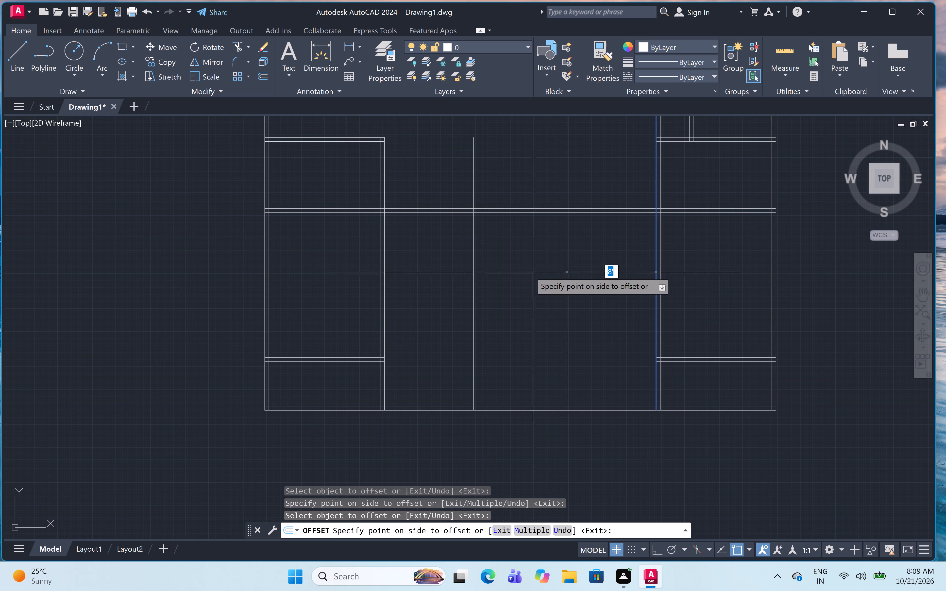
left_click_drag(527, 269, 520, 266)
key("space")
Offset the two new central vertical lines 4.5" toward each other to form the central partitions.
key("space")
key("4")
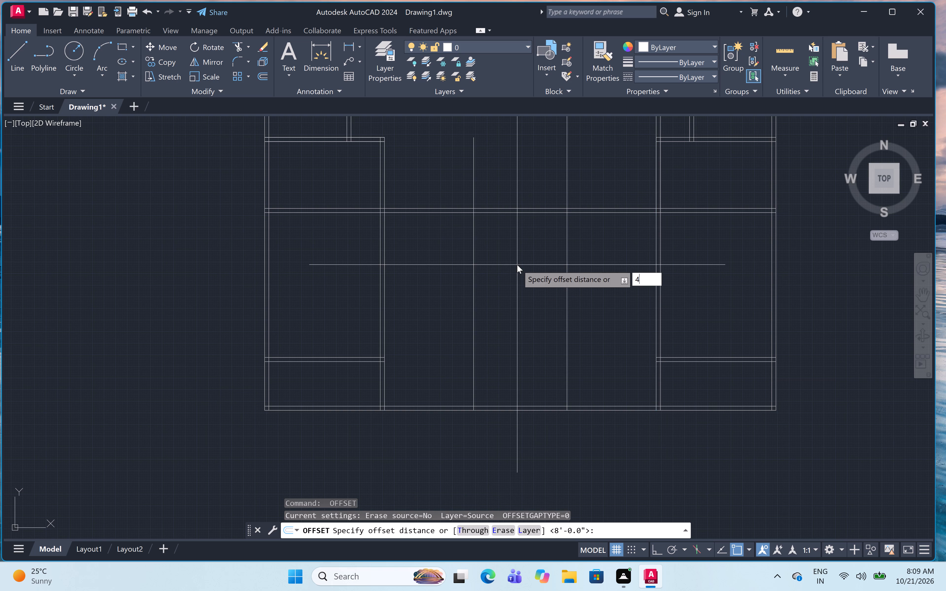
key("period")
key("5")
type("\"")
key("space")
left_click(478, 293)
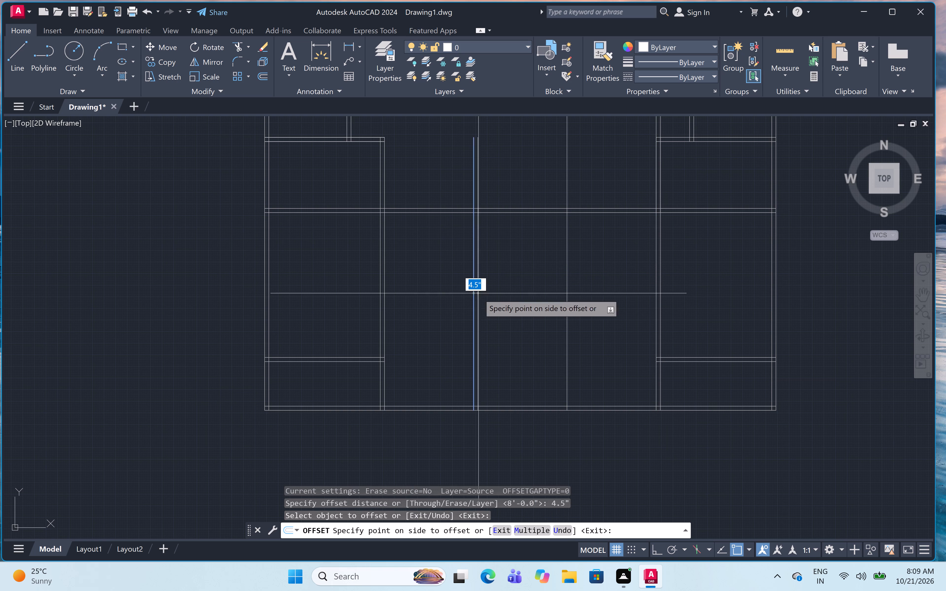
left_click(537, 290)
left_click(567, 291)
left_click_drag(392, 352, 356, 363)
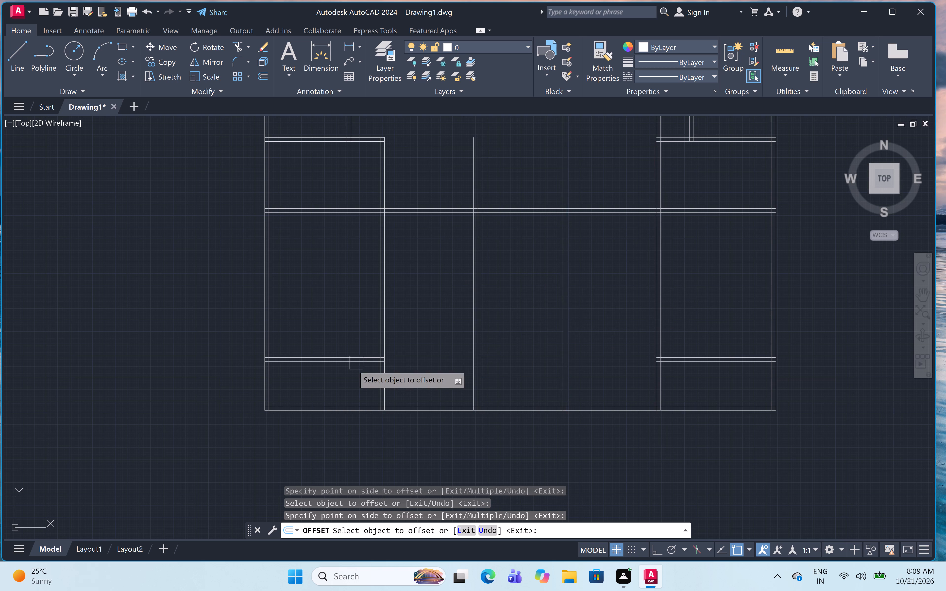
key("Escape")
Offset the lower line of the long horizontal wall crossing the plan 16' downward.
key("o")
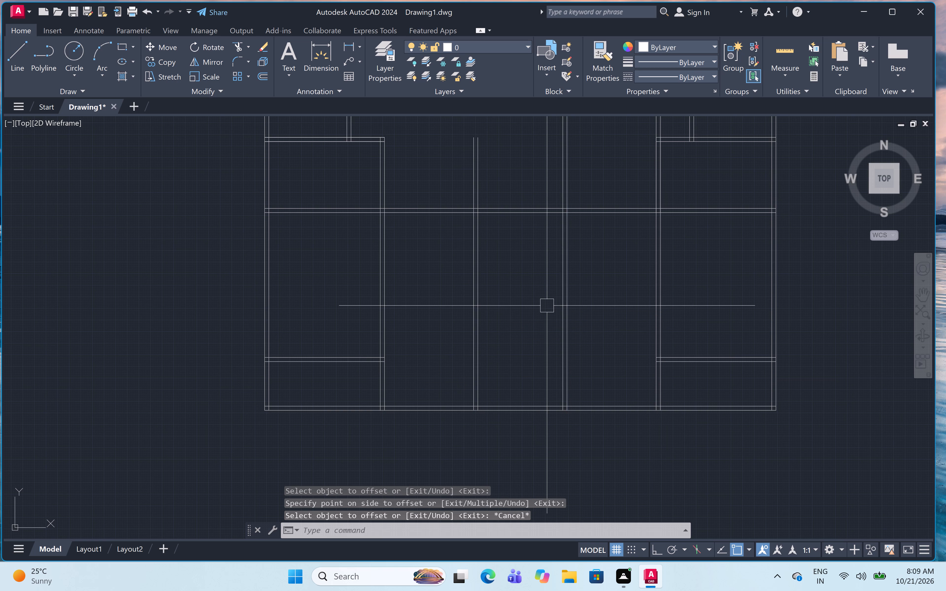
type("FF")
key("space")
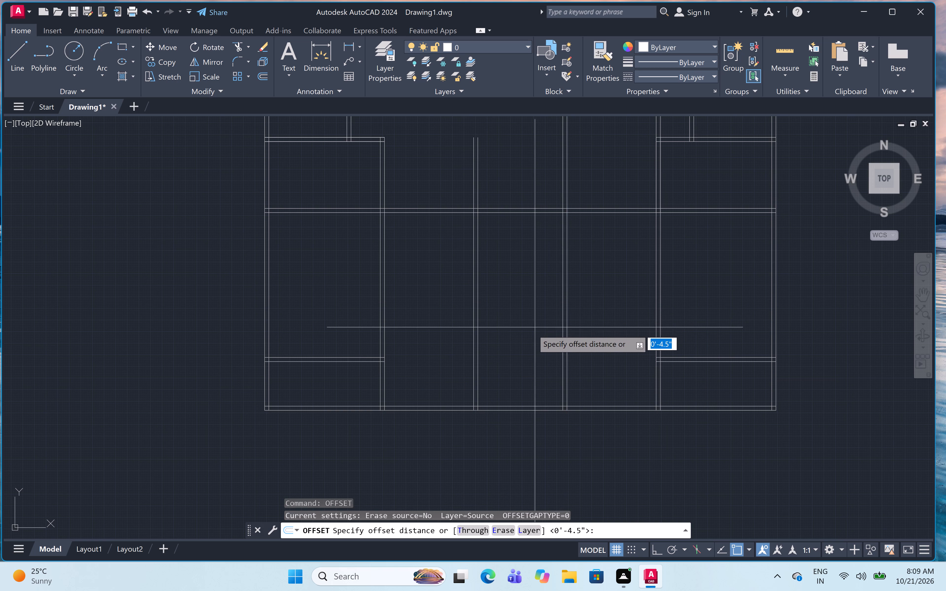
key("1")
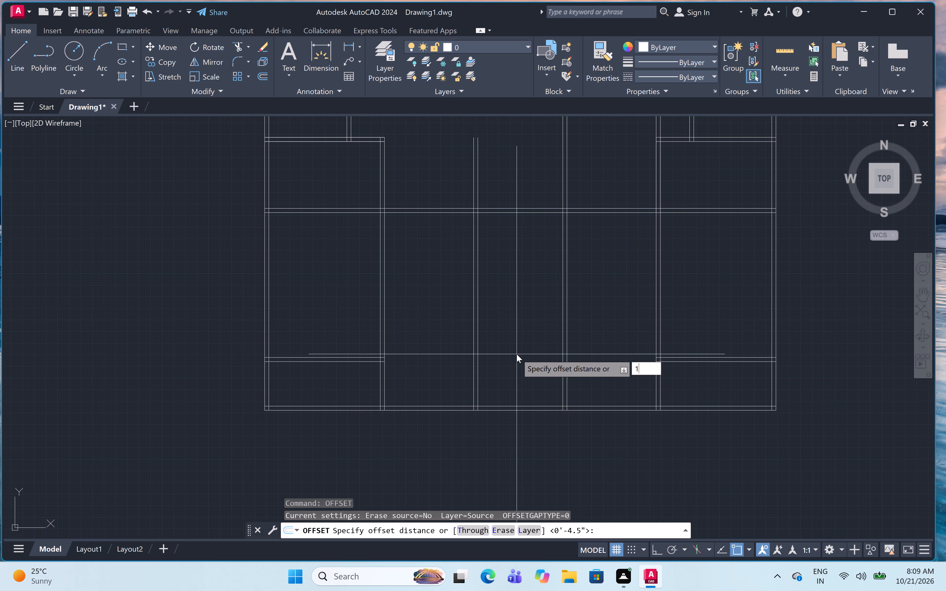
key("6")
type("'")
key("space")
left_click(524, 218)
left_click_drag(526, 272, 531, 271)
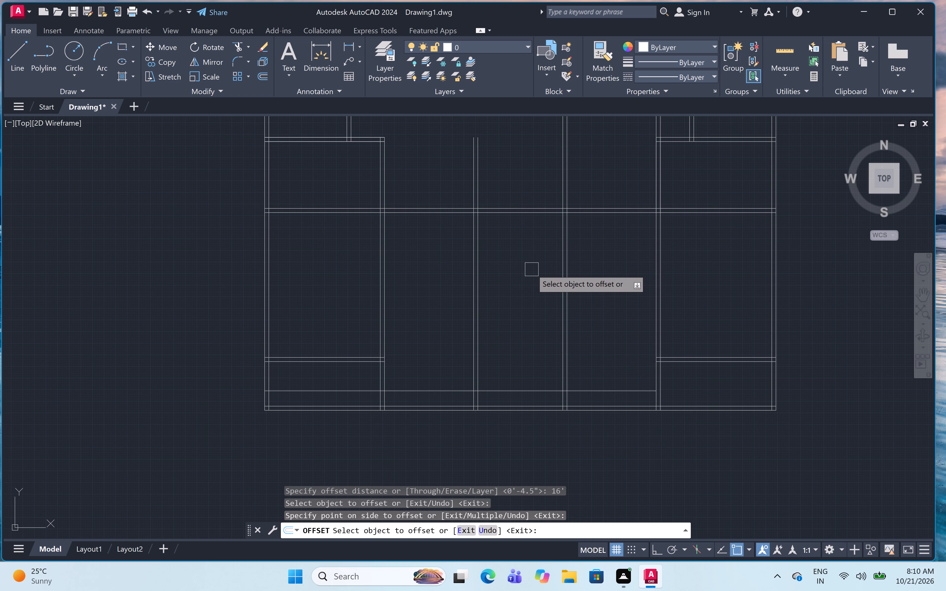
key("space")
Offset the new horizontal line 4.5" downward to give the recessed wall its thickness.
key("space")
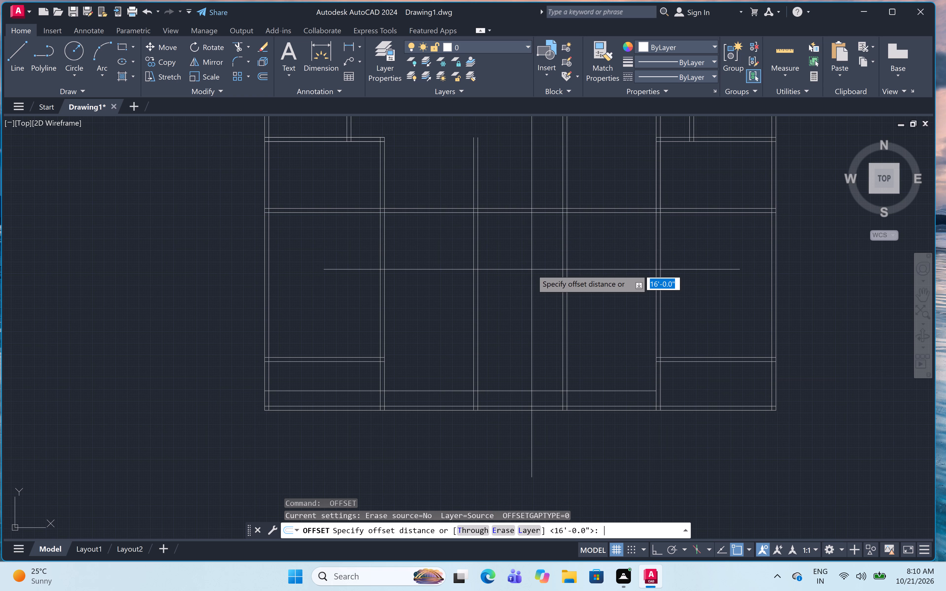
type("4.5")
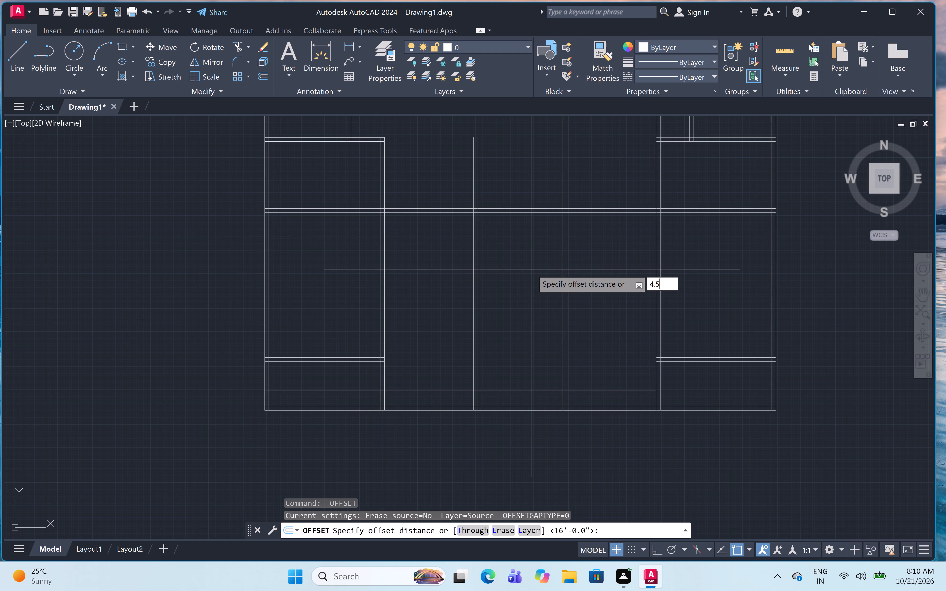
type("\"")
key("space")
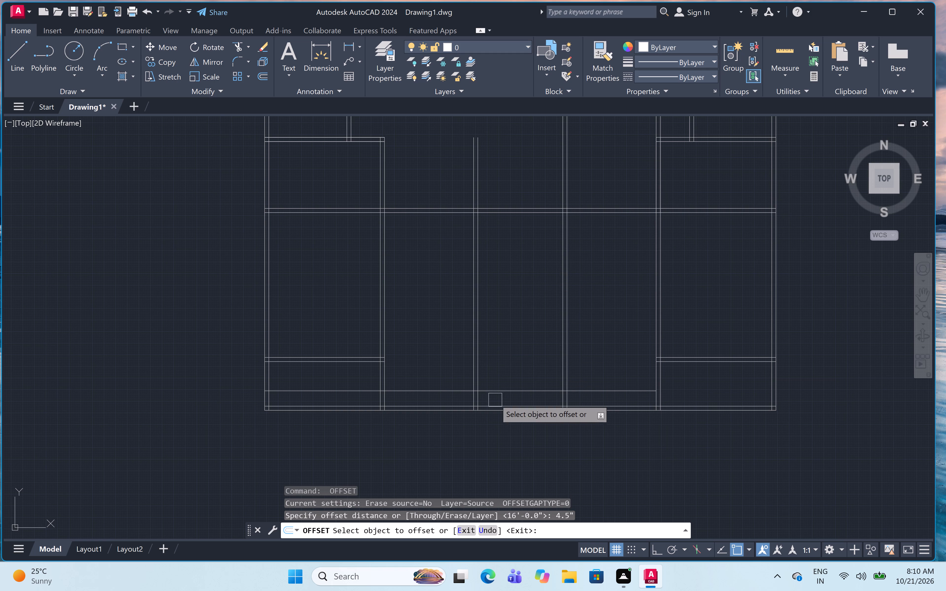
left_click(506, 388)
left_click_drag(504, 400, 500, 398)
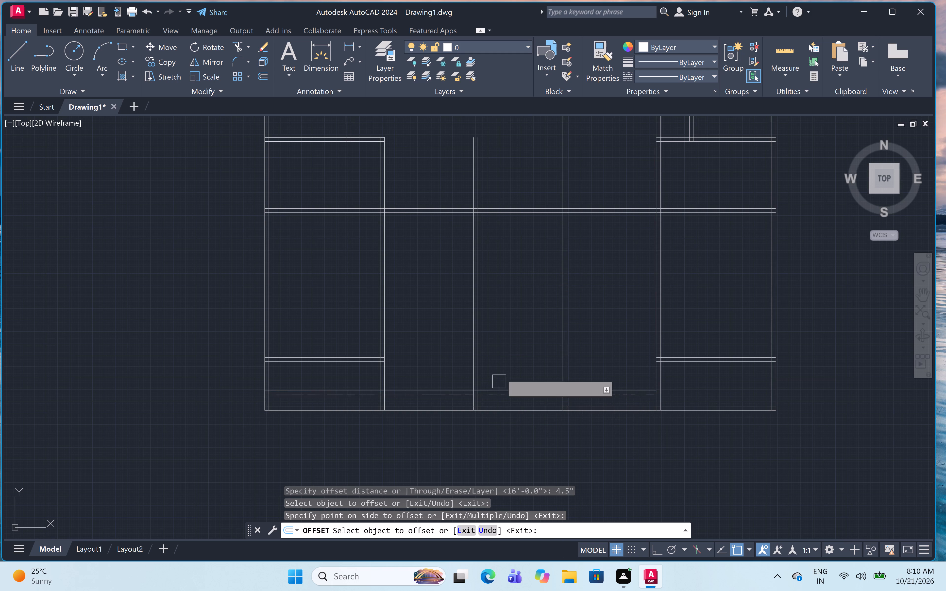
key("Escape")
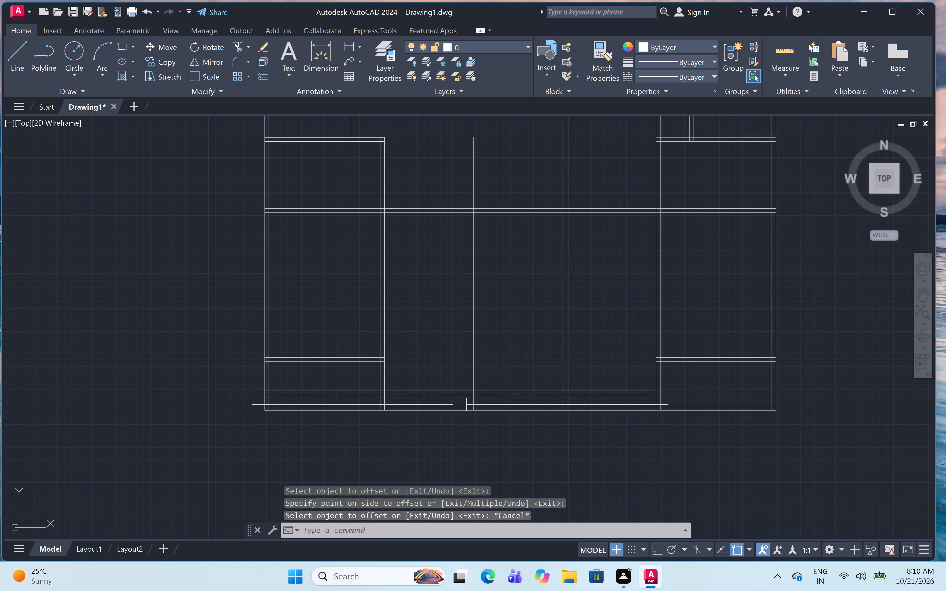
Trim both lines of the new recessed wall inside the lower left room and between the two central partitions.
scroll(460, 405, "up", 4)
scroll(460, 405, "down", 1)
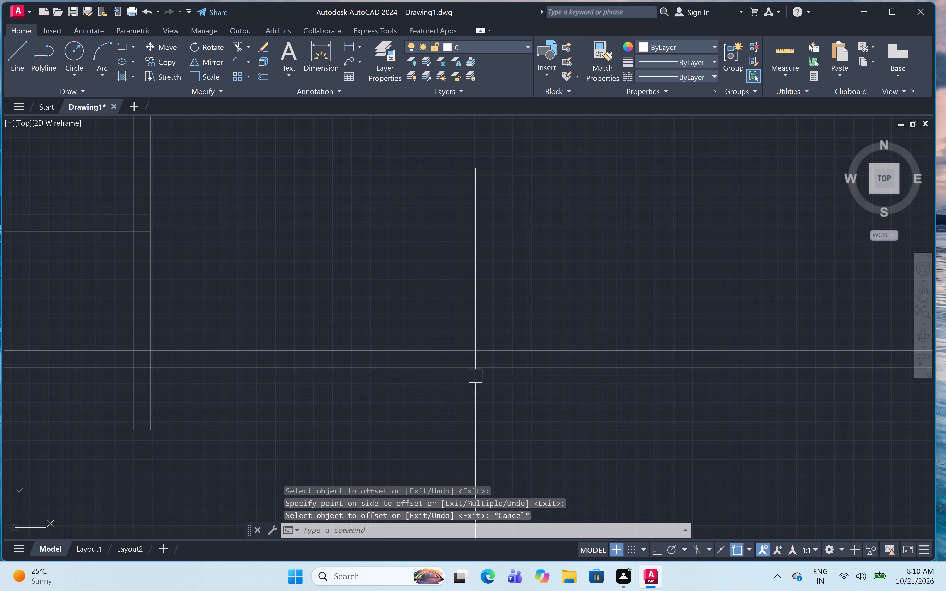
key("t")
type("R")
key("space")
left_click(83, 327)
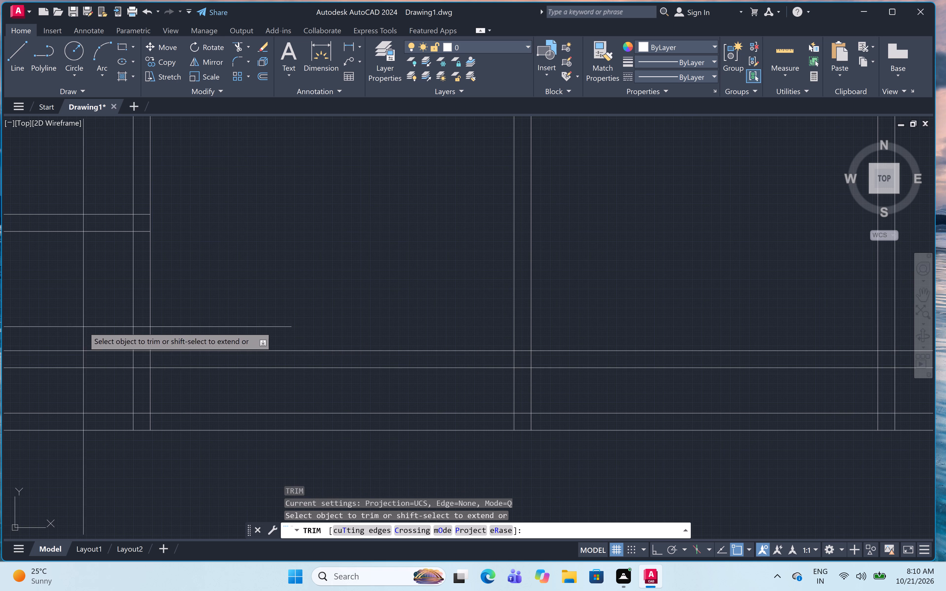
left_click_drag(74, 374, 76, 382)
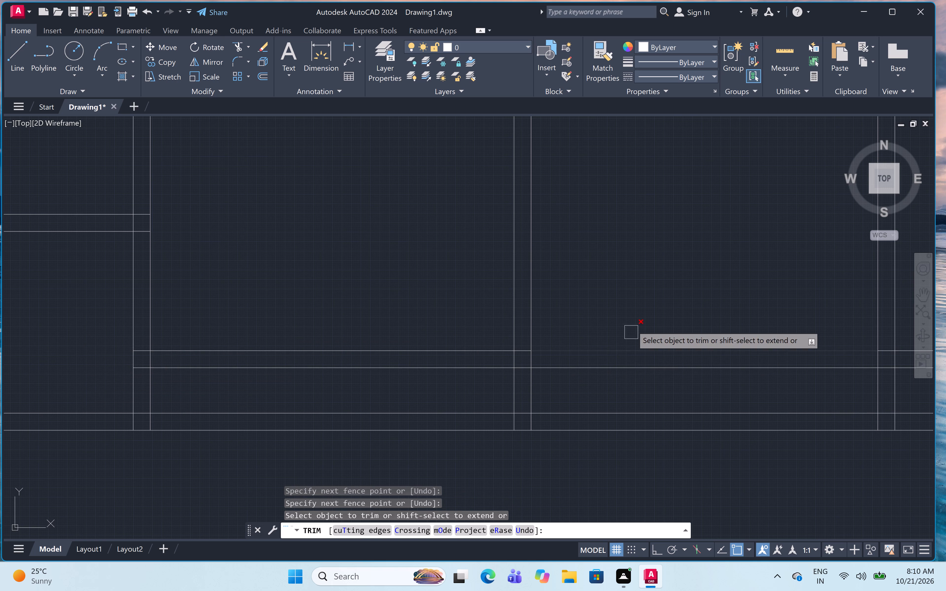
left_click(632, 324)
left_click(629, 378)
scroll(636, 332, "down", 1)
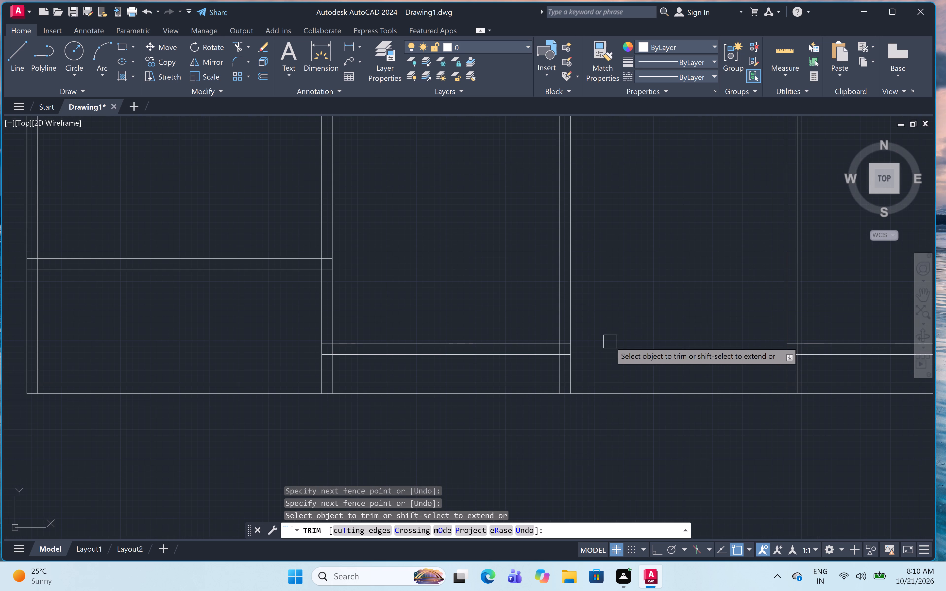
Trim away both bottom exterior wall lines below the recessed walls on either side of the central room.
middle_click_drag(767, 358, 720, 358)
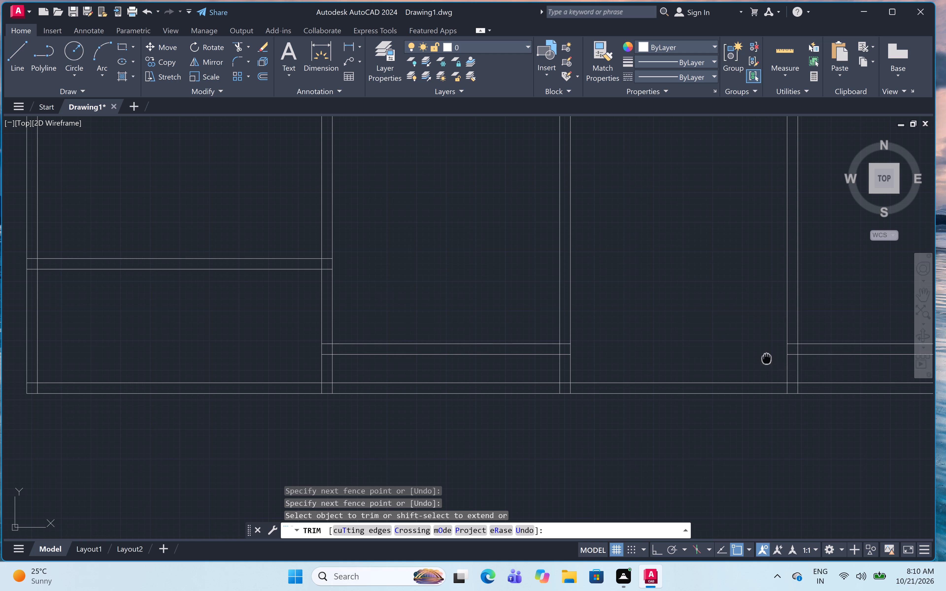
middle_click_drag(720, 358, 223, 388)
scroll(404, 320, "down", 3)
scroll(249, 347, "up", 4)
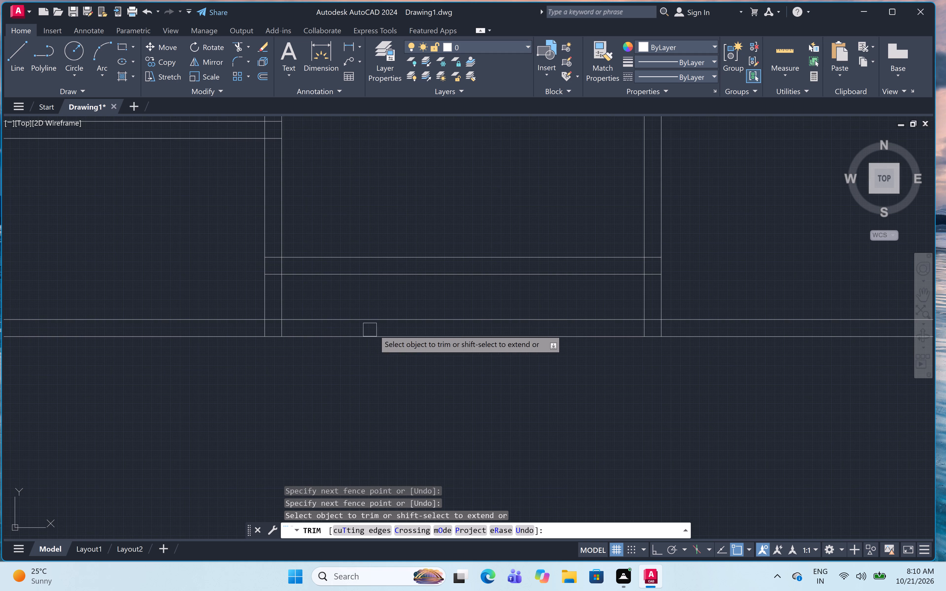
left_click(407, 308)
left_click(392, 372)
scroll(407, 334, "down", 4)
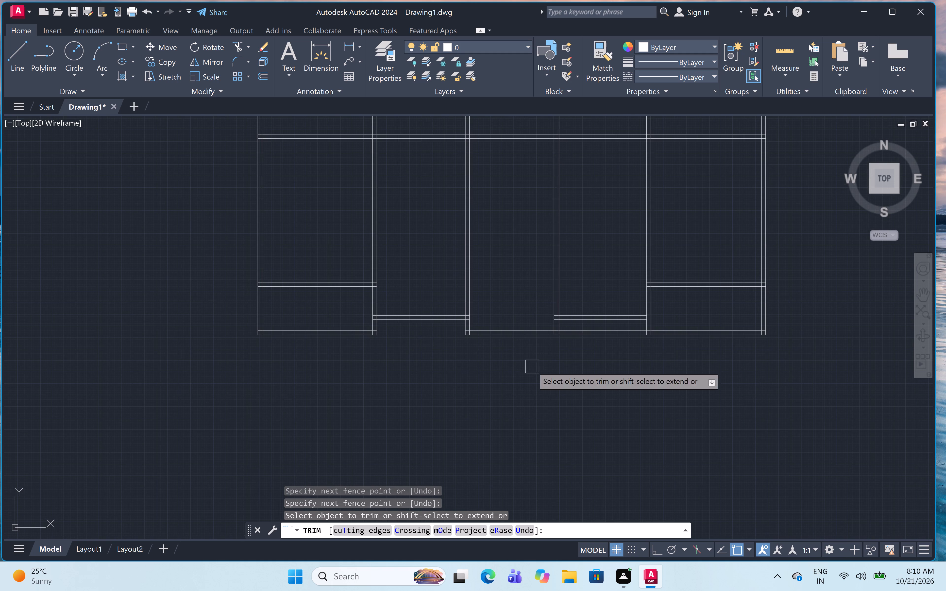
scroll(661, 254, "up", 3)
scroll(573, 315, "down", 3)
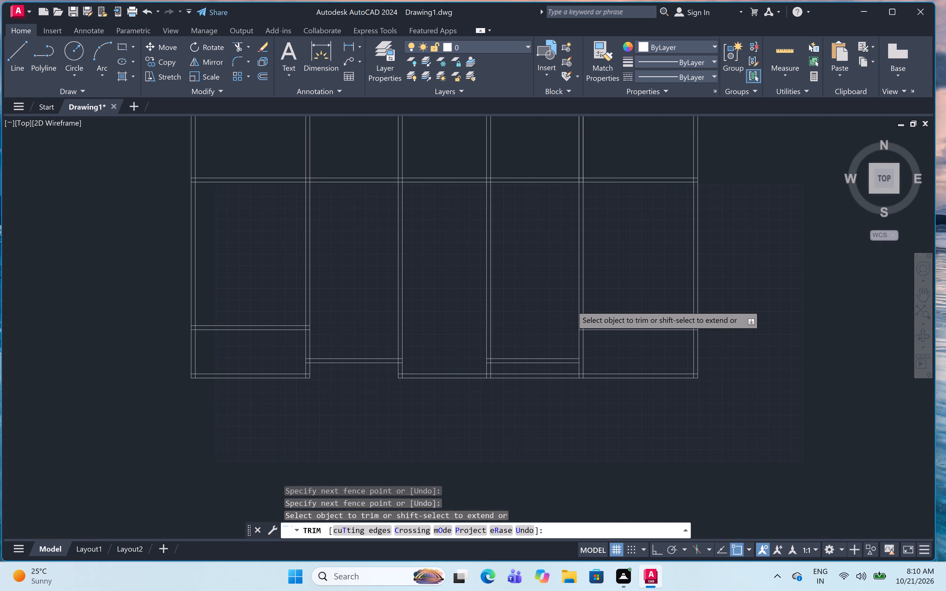
middle_click_drag(542, 303, 548, 183)
scroll(530, 260, "up", 3)
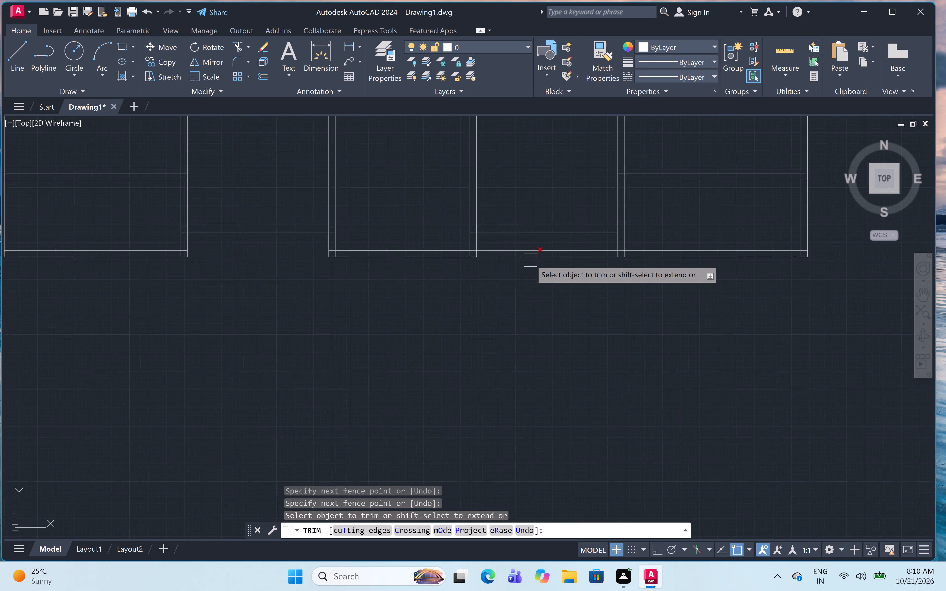
left_click(551, 228)
left_click(553, 304)
Trim both central partitions' lines back to the long horizontal wall, removing the parts above it.
scroll(589, 210, "down", 5)
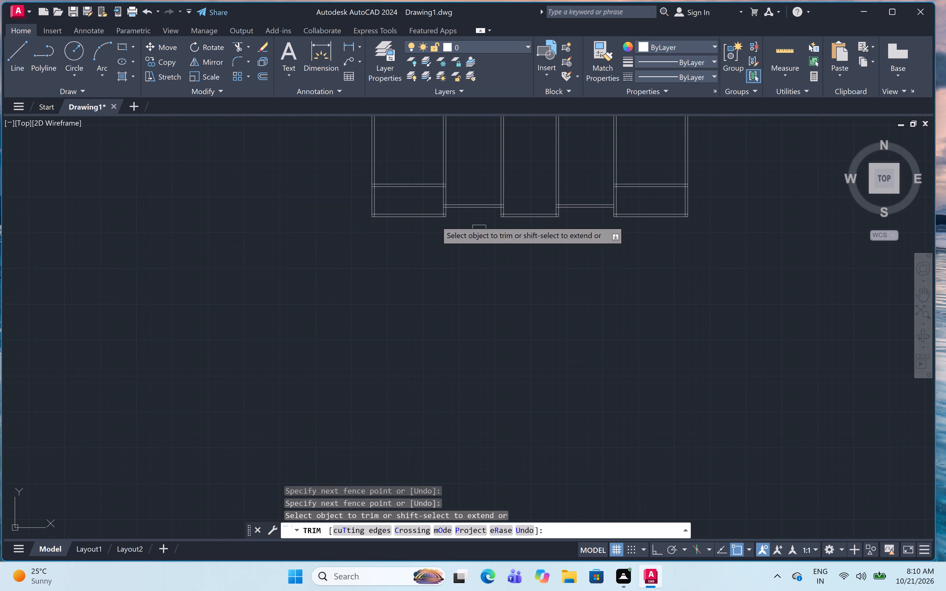
middle_click_drag(527, 173, 538, 282)
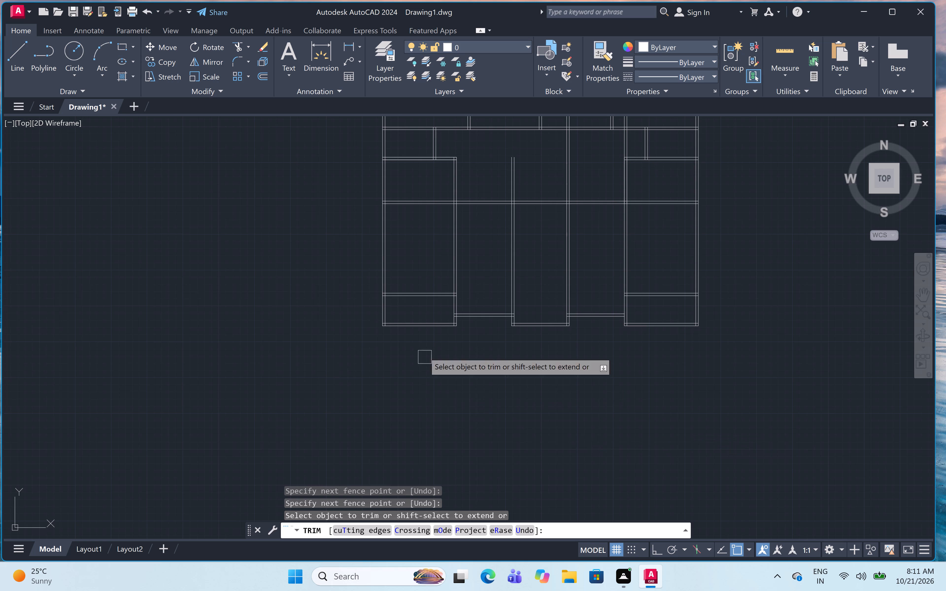
scroll(530, 306, "down", 1)
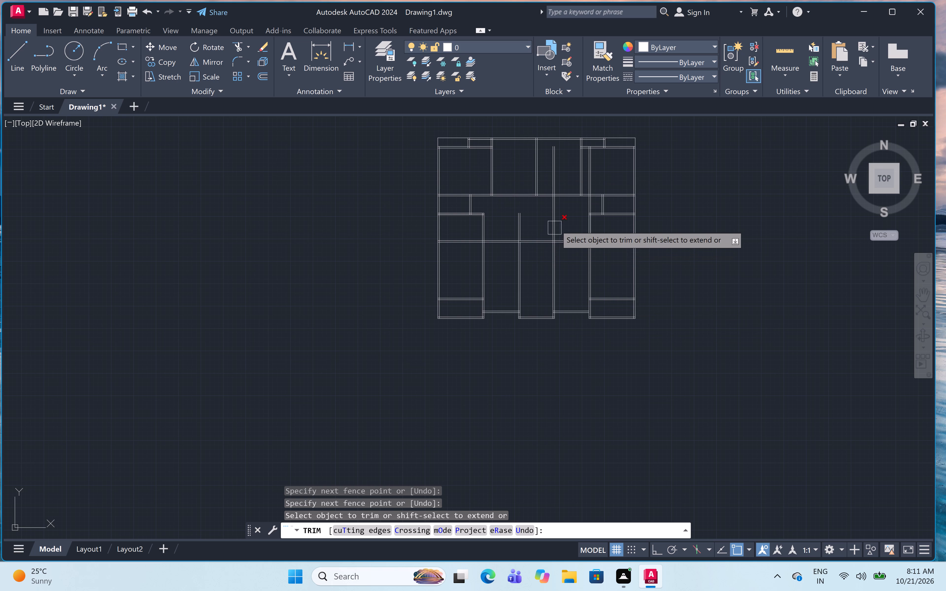
scroll(553, 215, "up", 3)
scroll(566, 259, "up", 1)
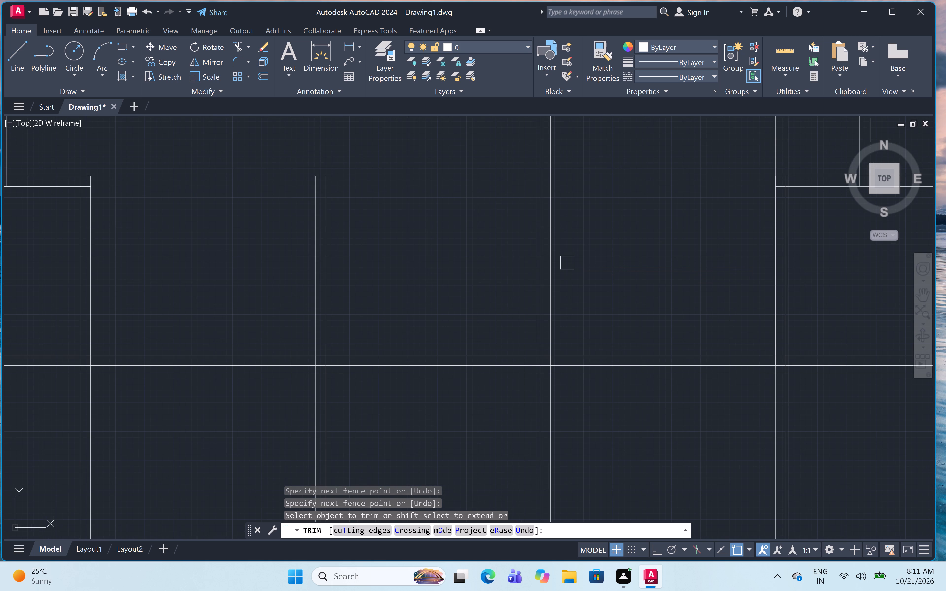
left_click_drag(620, 292, 613, 292)
left_click_drag(265, 306, 271, 306)
Examine the trimmed lower walls and the overall plan layout.
scroll(502, 231, "down", 3)
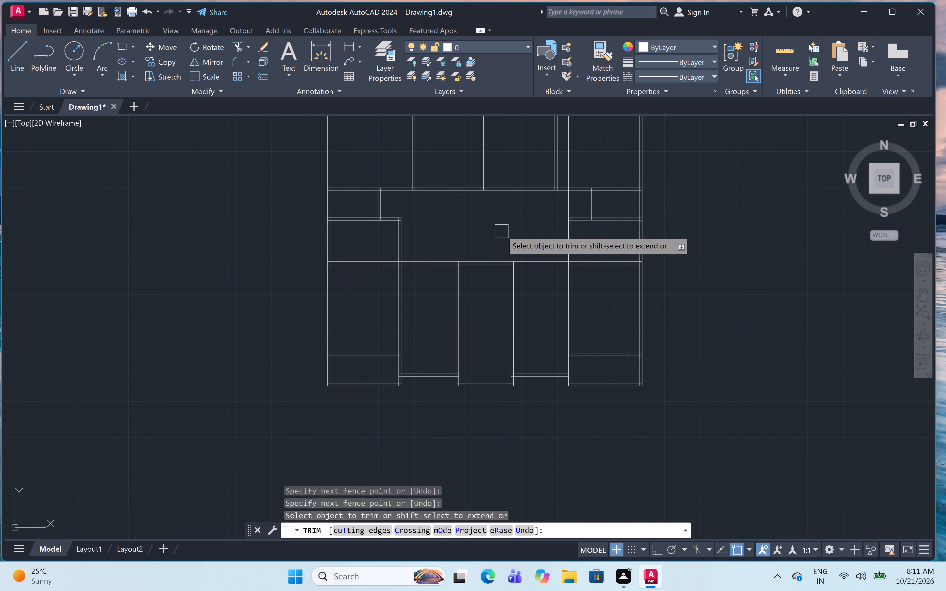
scroll(502, 231, "down", 2)
middle_click_drag(516, 346, 497, 383)
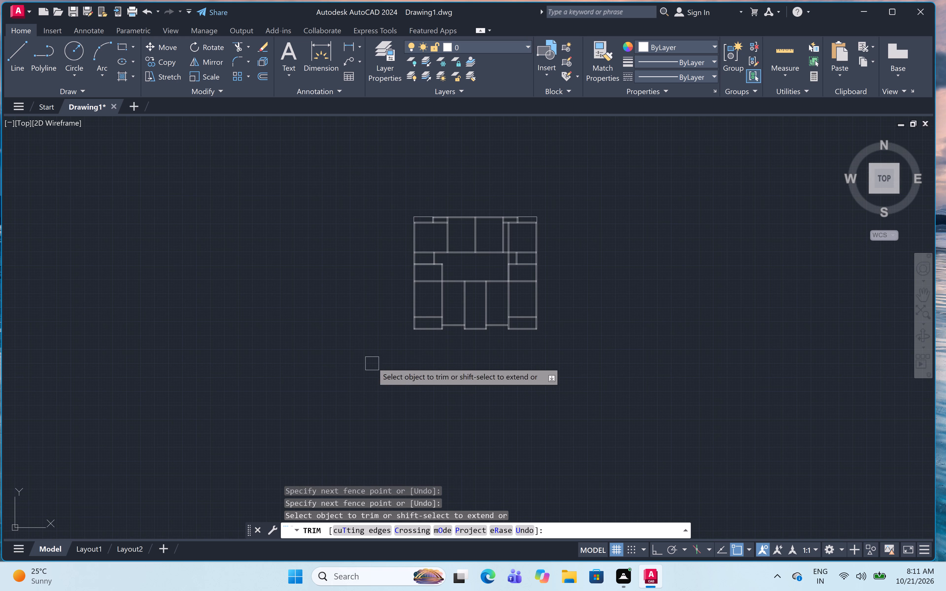
scroll(456, 323, "up", 3)
scroll(434, 393, "up", 1)
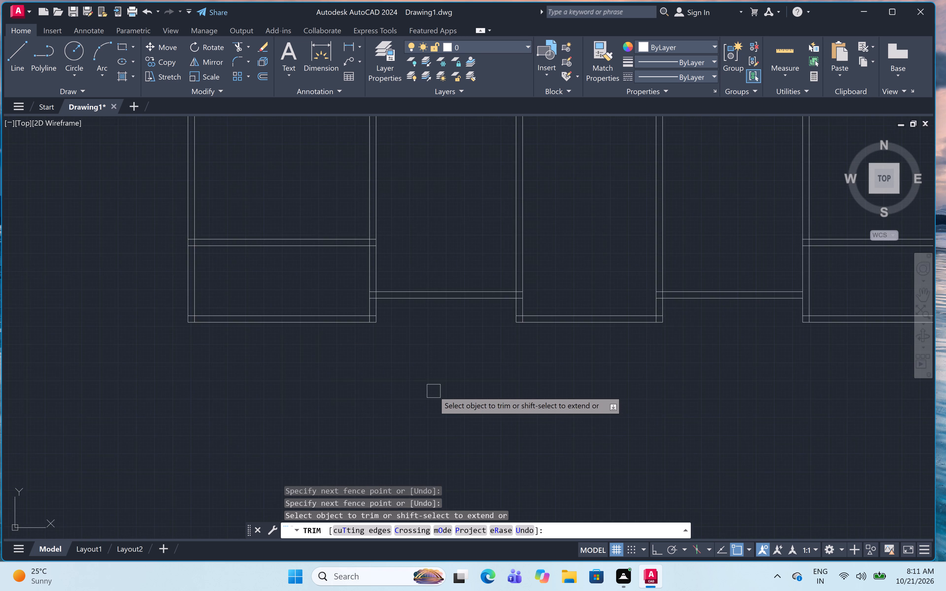
scroll(434, 391, "up", 1)
middle_click_drag(433, 390, 447, 422)
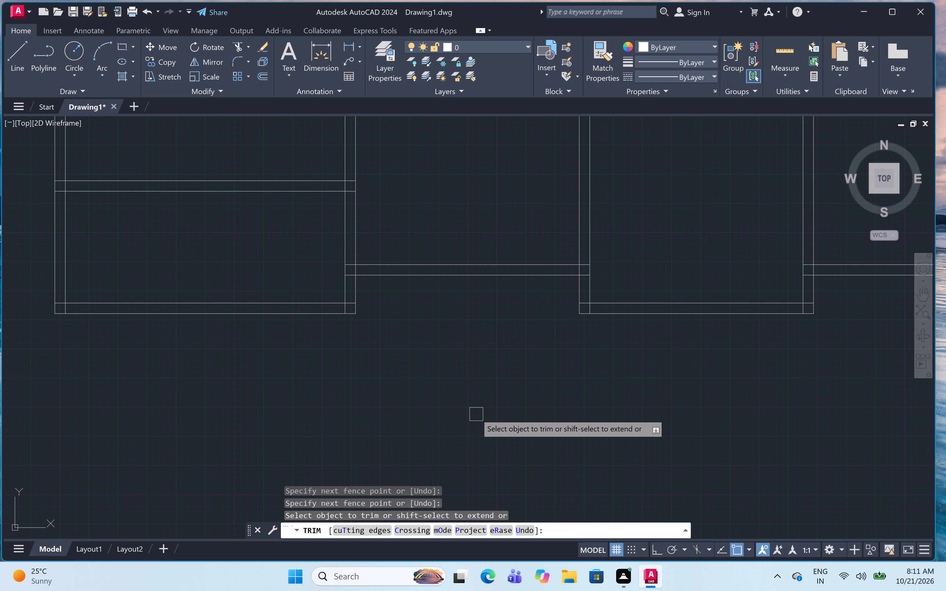
scroll(479, 414, "down", 2)
middle_click_drag(479, 414, 465, 438)
scroll(477, 427, "down", 1)
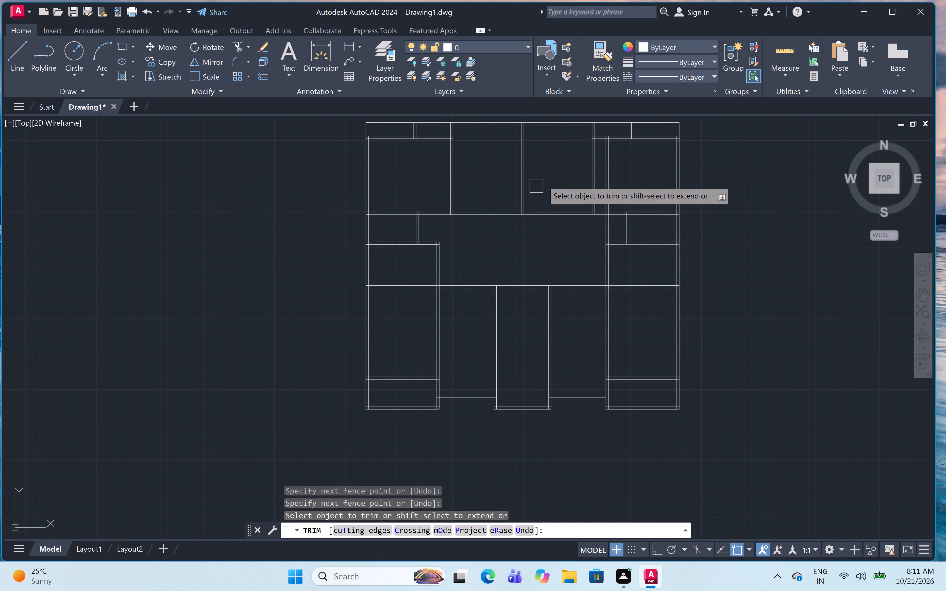
middle_click(557, 164)
key("Escape")
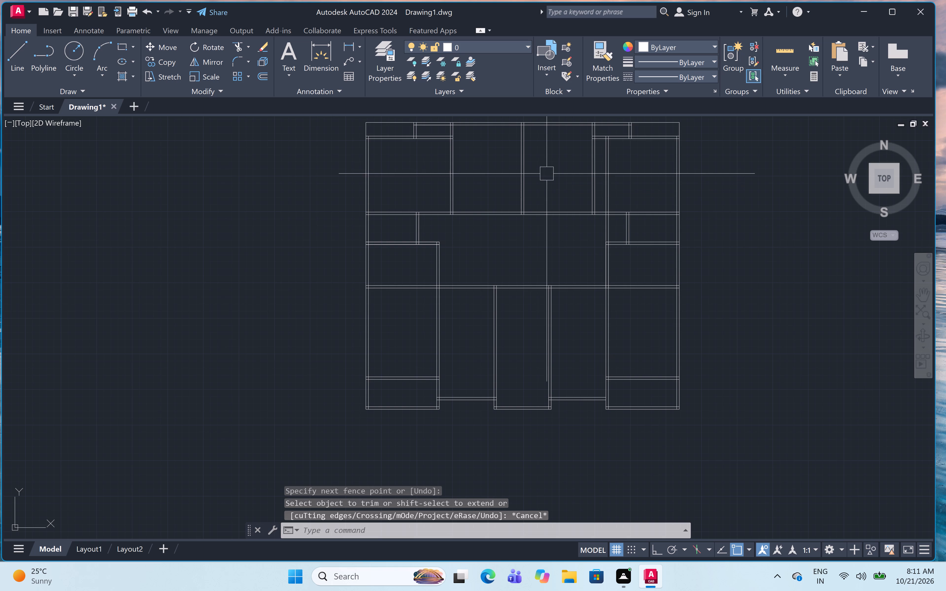
Extend both lines of the central wall between the two upper rooms down to the long horizontal wall's lower line.
key("e")
key("x")
key("space")
left_click(546, 184)
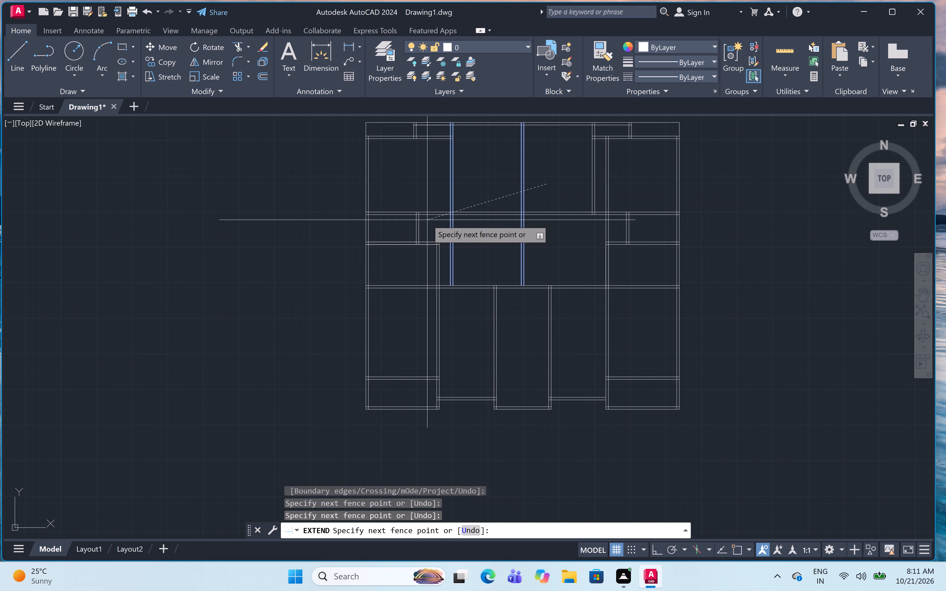
left_click(486, 189)
left_click(536, 236)
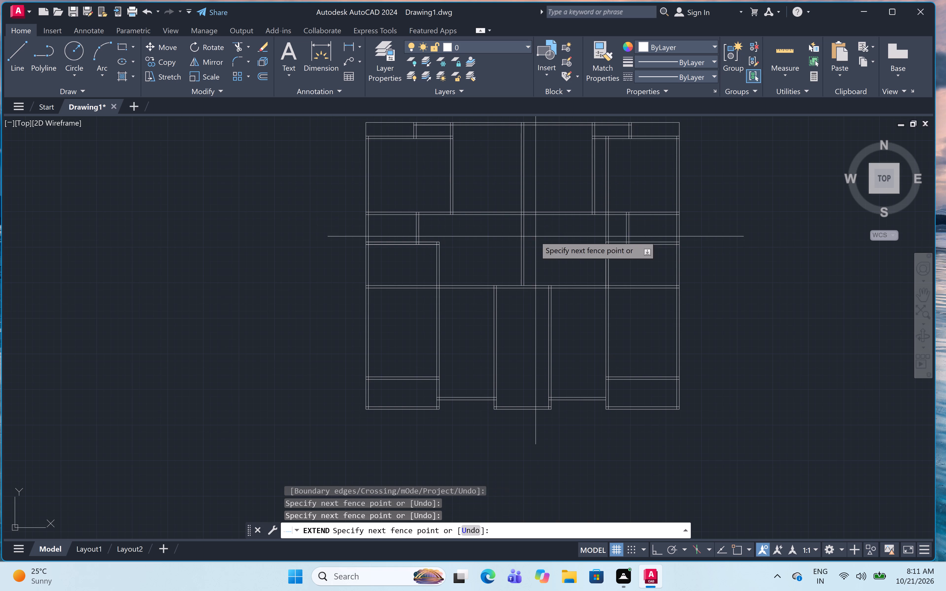
left_click(507, 269)
scroll(529, 289, "up", 4)
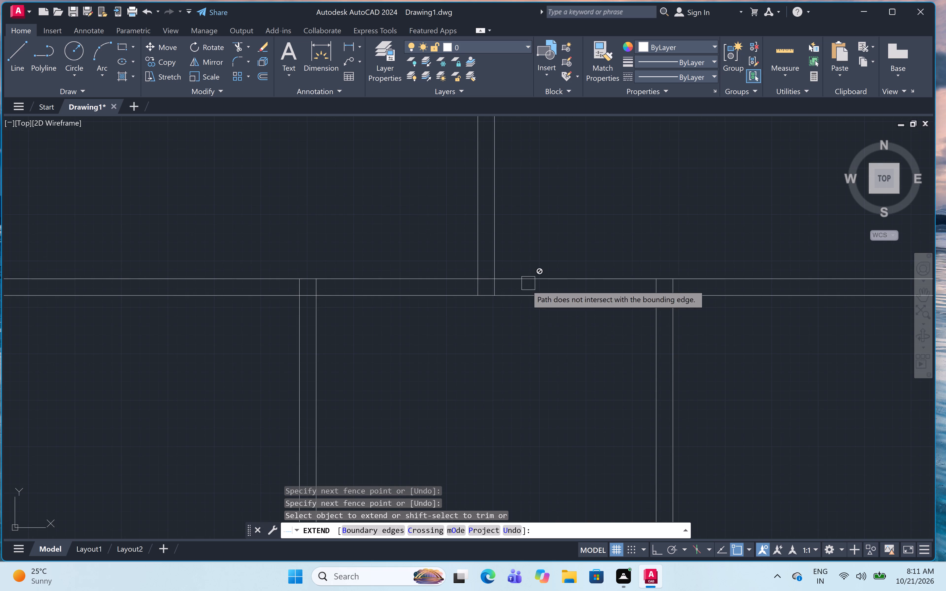
scroll(492, 346, "down", 2)
scroll(589, 200, "down", 2)
middle_click_drag(581, 221, 552, 262)
key("Escape")
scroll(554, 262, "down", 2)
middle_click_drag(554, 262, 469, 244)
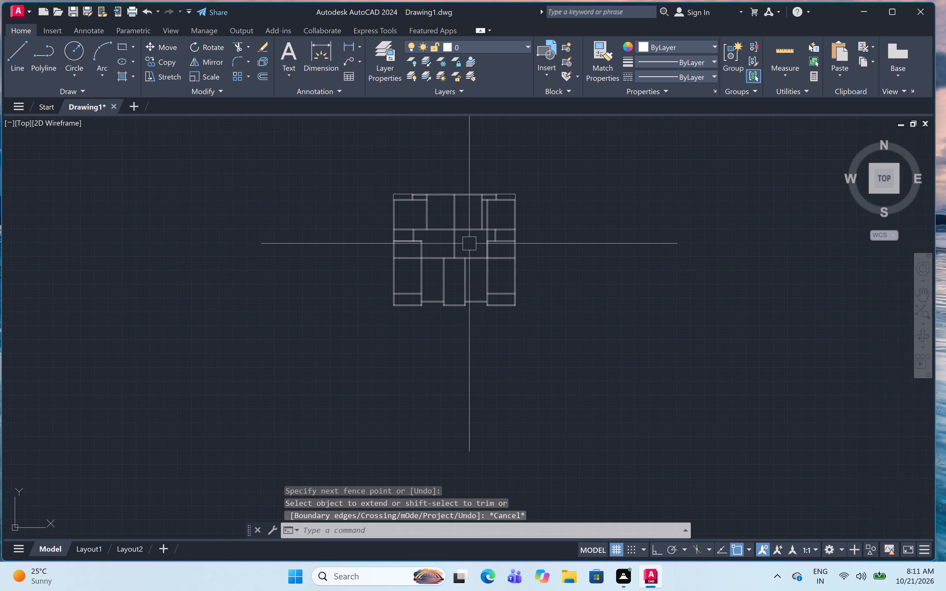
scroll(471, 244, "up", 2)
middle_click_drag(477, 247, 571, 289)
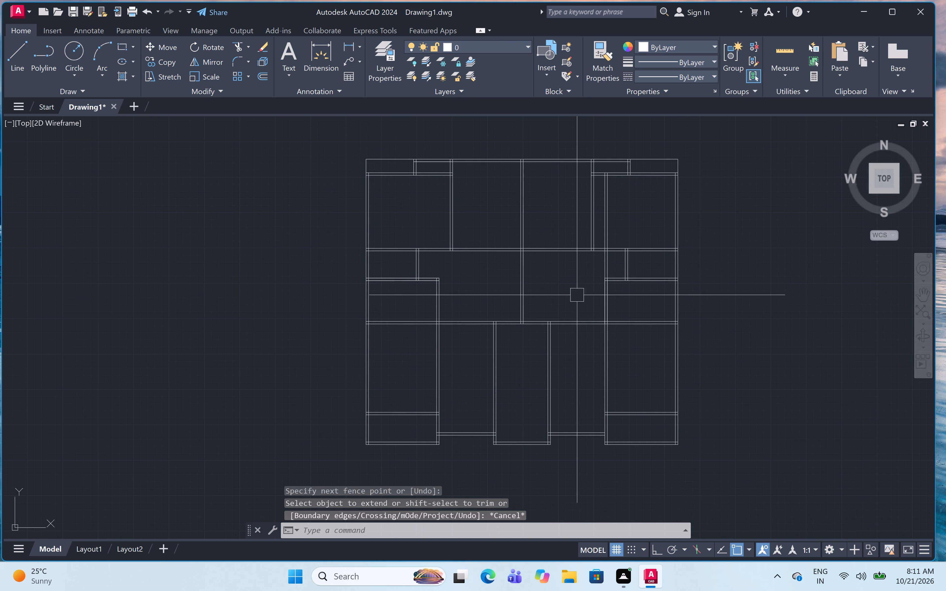
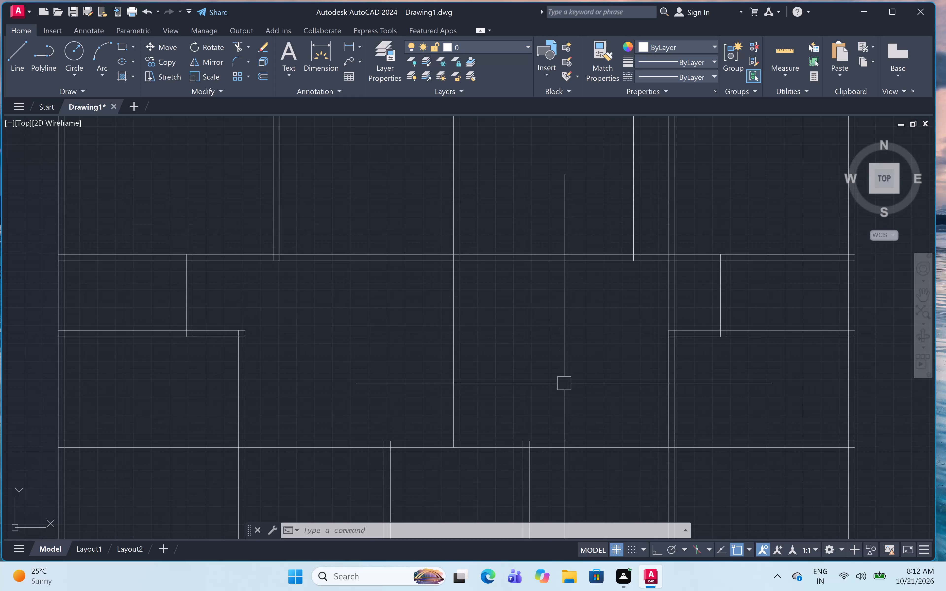
Examine the overall floor plan, checking the upper rooms' wall junctions and the recessed lower walls near the bottom-left room.
scroll(575, 356, "down", 3)
middle_click_drag(575, 356, 528, 248)
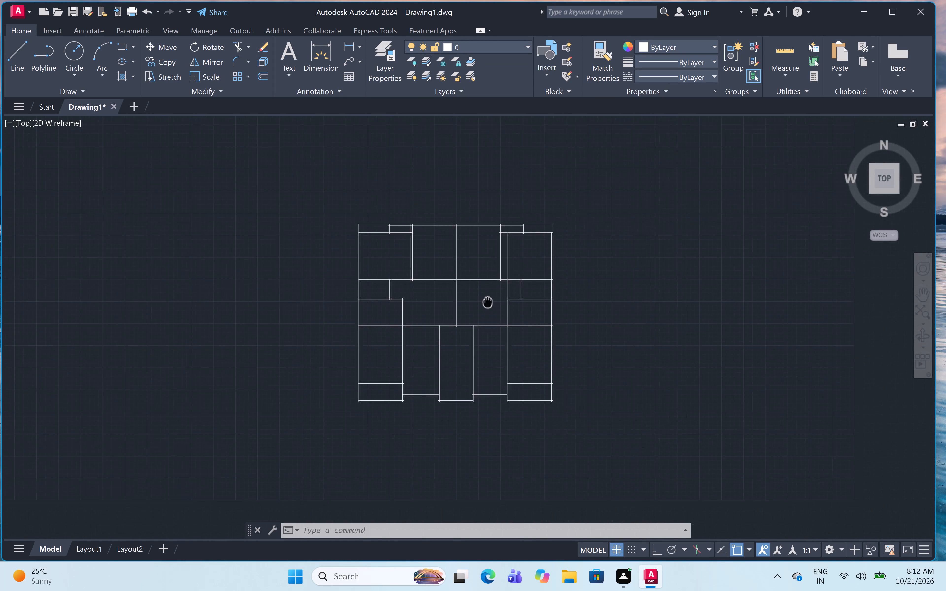
middle_click_drag(528, 248, 547, 278)
scroll(548, 272, "up", 2)
middle_click_drag(548, 272, 559, 313)
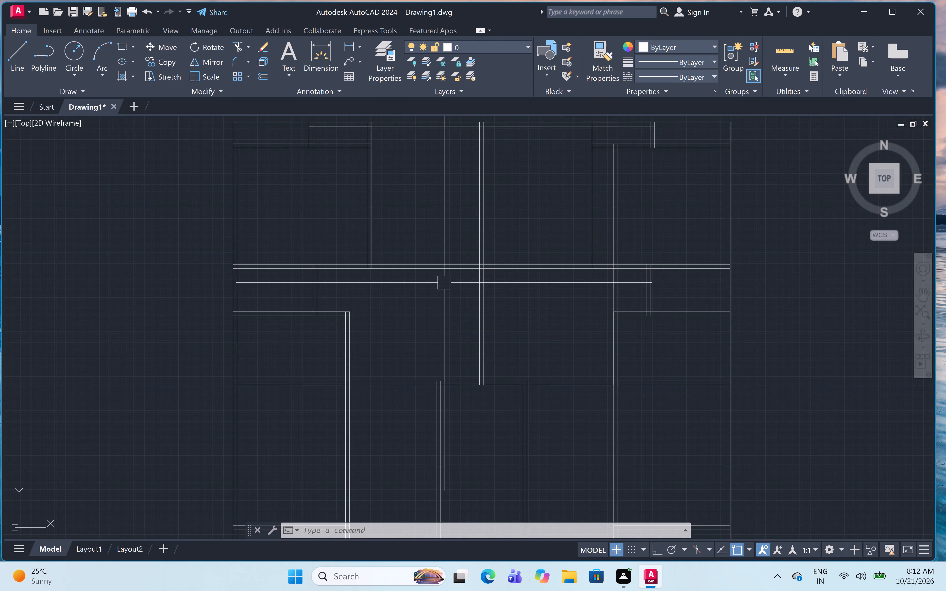
middle_click_drag(444, 283, 473, 331)
scroll(273, 176, "up", 1)
middle_click_drag(273, 176, 276, 191)
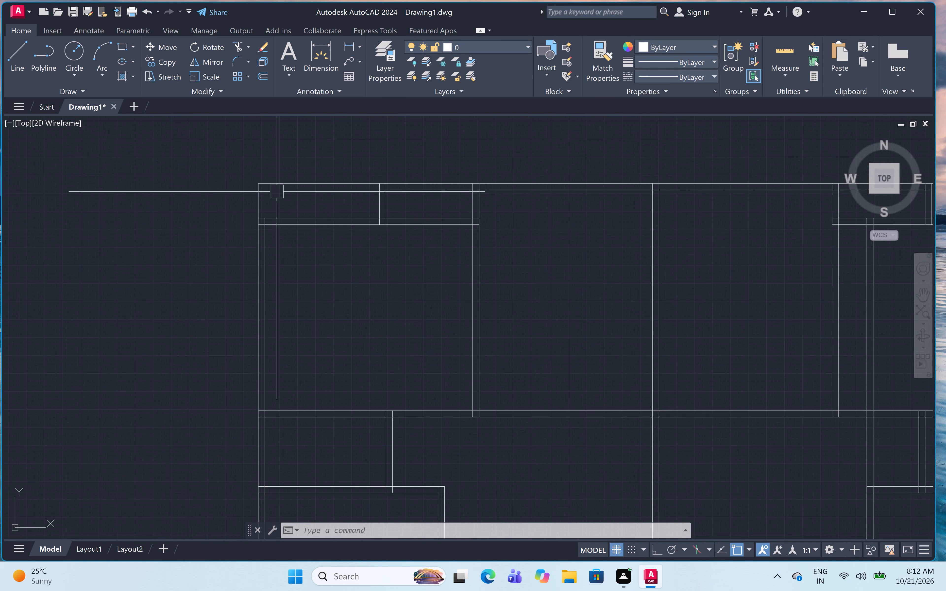
scroll(349, 216, "down", 4)
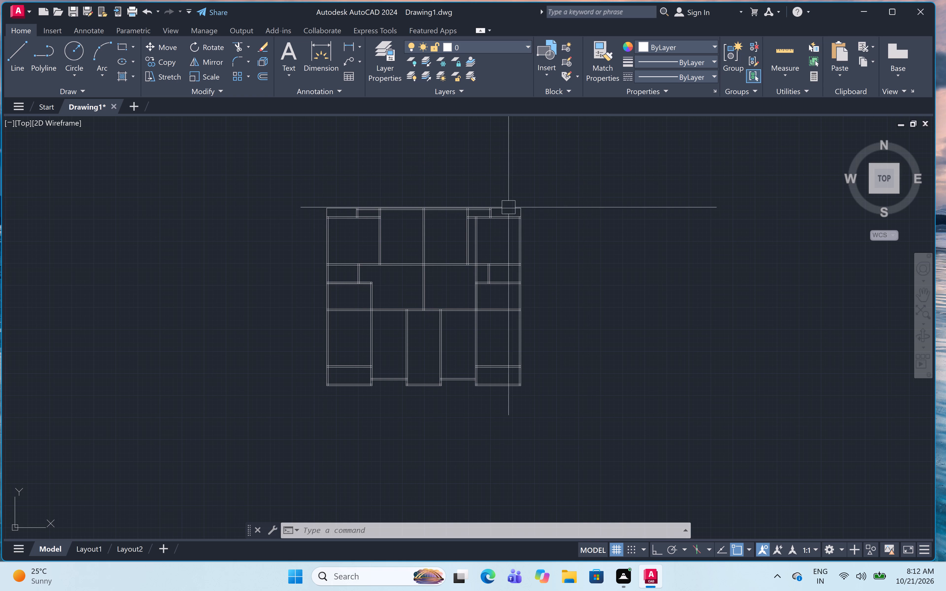
scroll(589, 196, "down", 1)
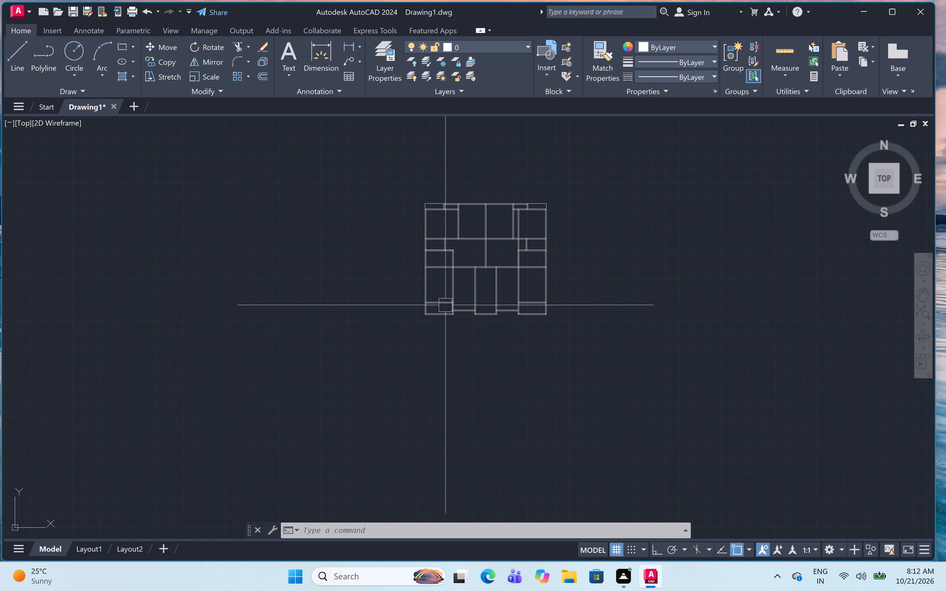
scroll(448, 318, "up", 3)
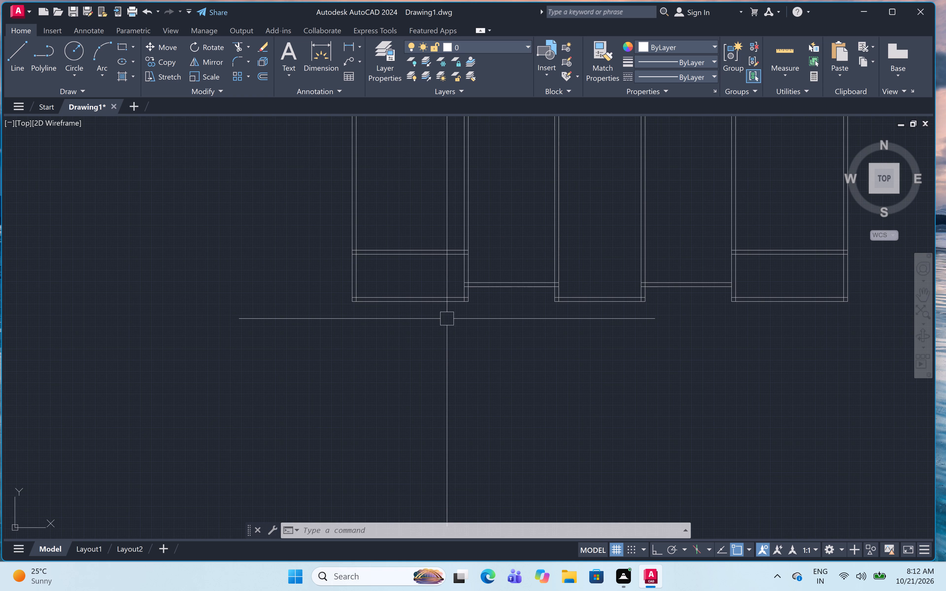
scroll(451, 300, "up", 1)
middle_click_drag(456, 302, 403, 287)
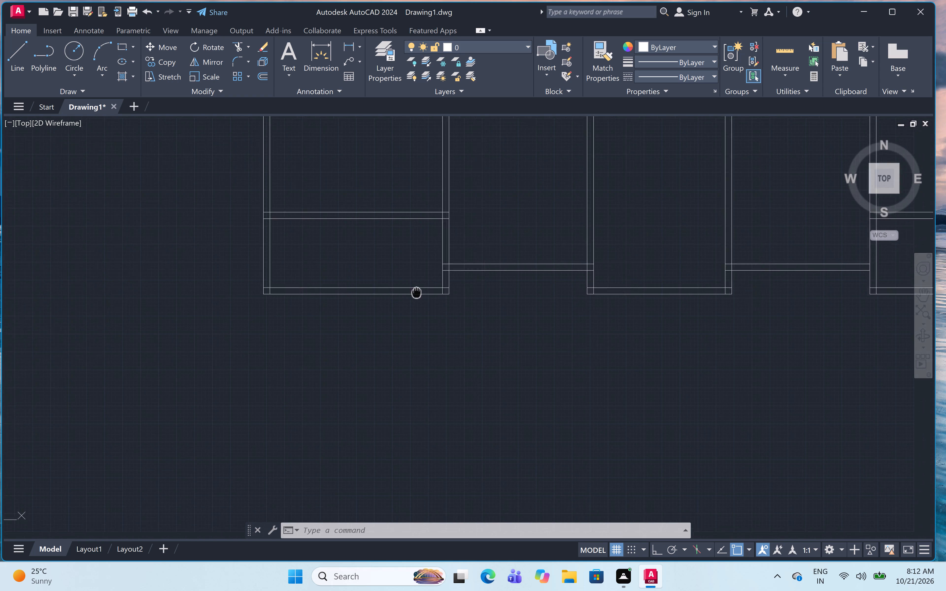
middle_click_drag(403, 287, 412, 301)
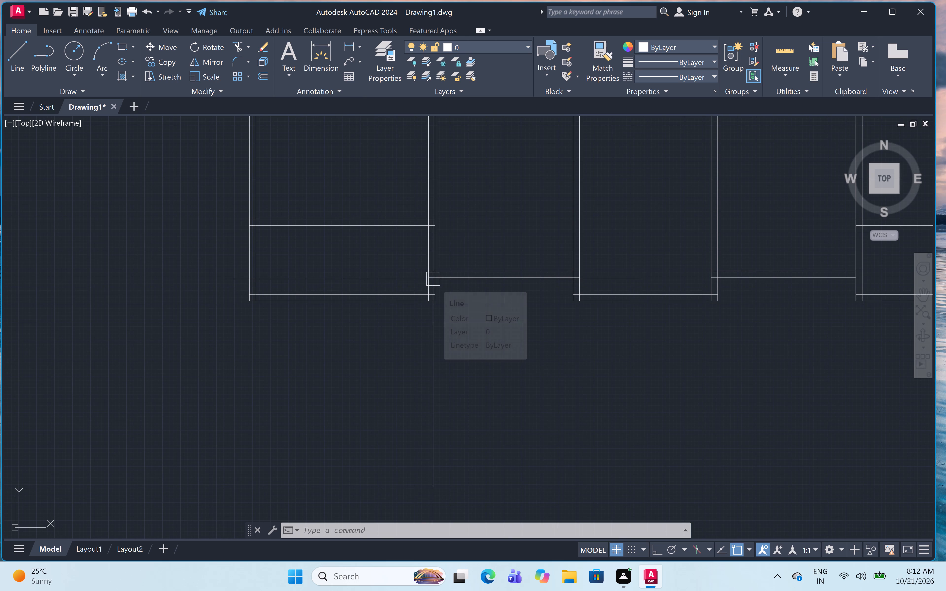
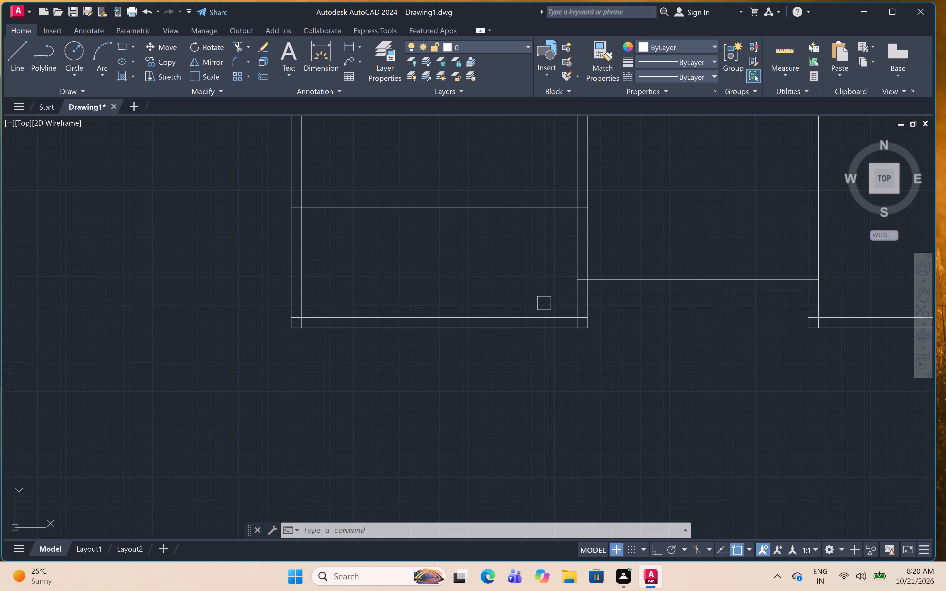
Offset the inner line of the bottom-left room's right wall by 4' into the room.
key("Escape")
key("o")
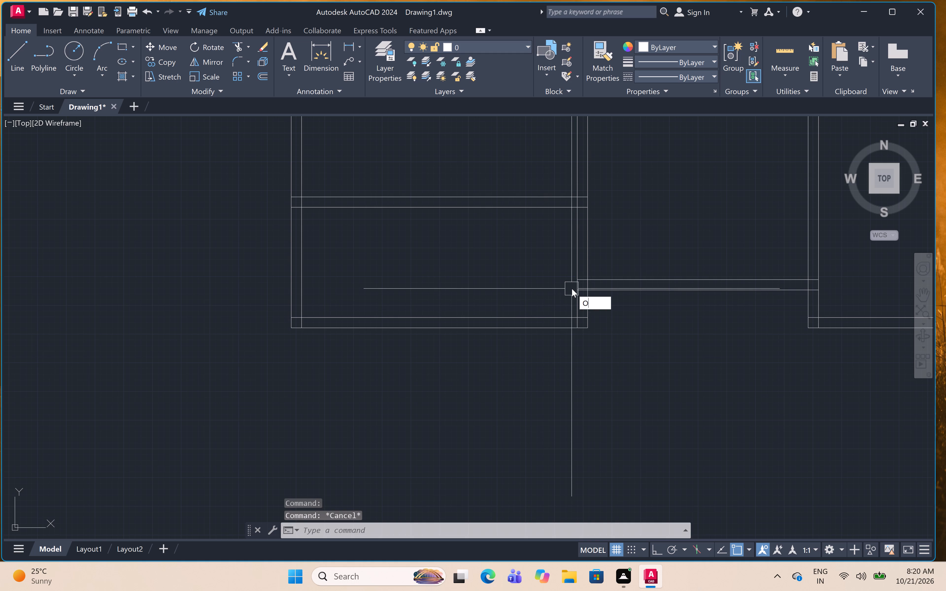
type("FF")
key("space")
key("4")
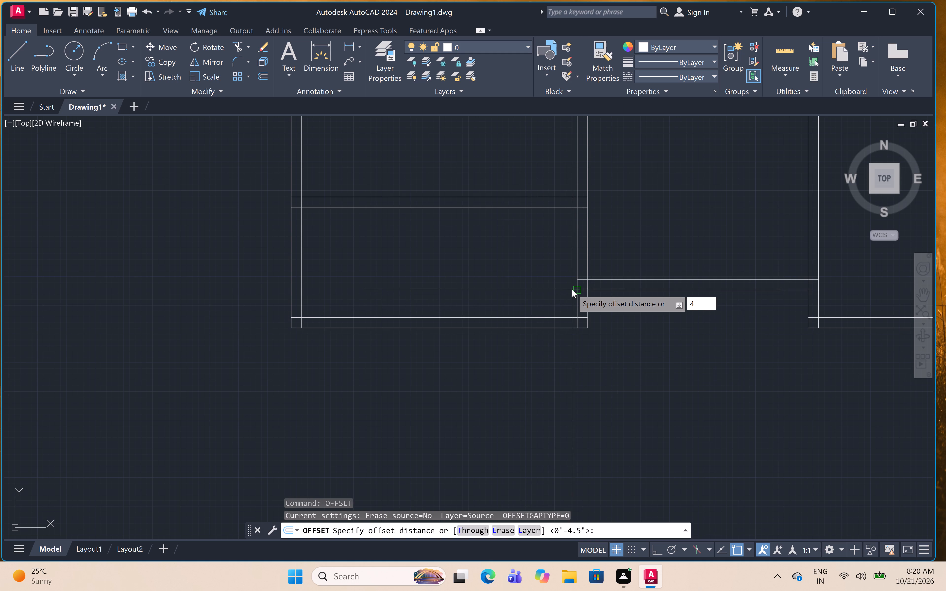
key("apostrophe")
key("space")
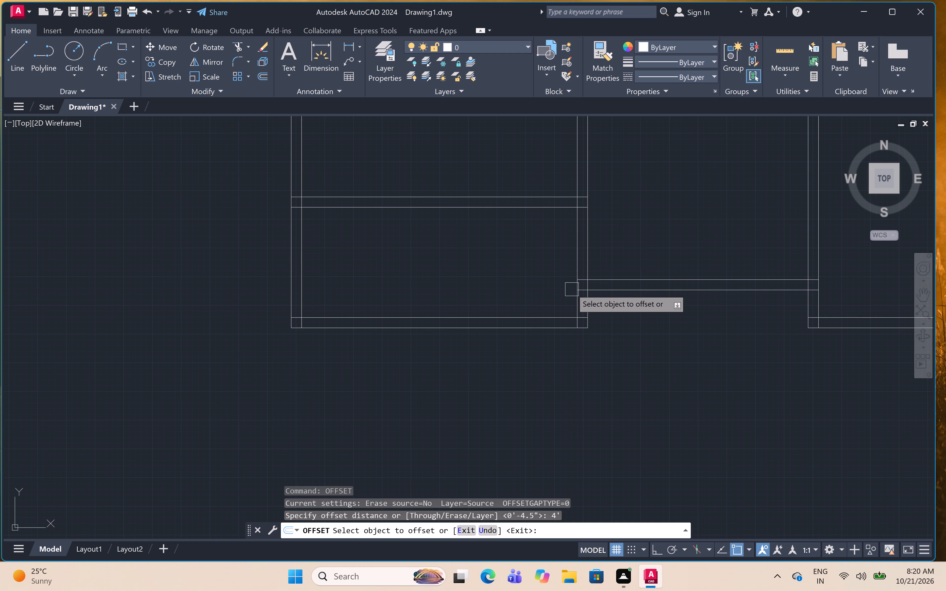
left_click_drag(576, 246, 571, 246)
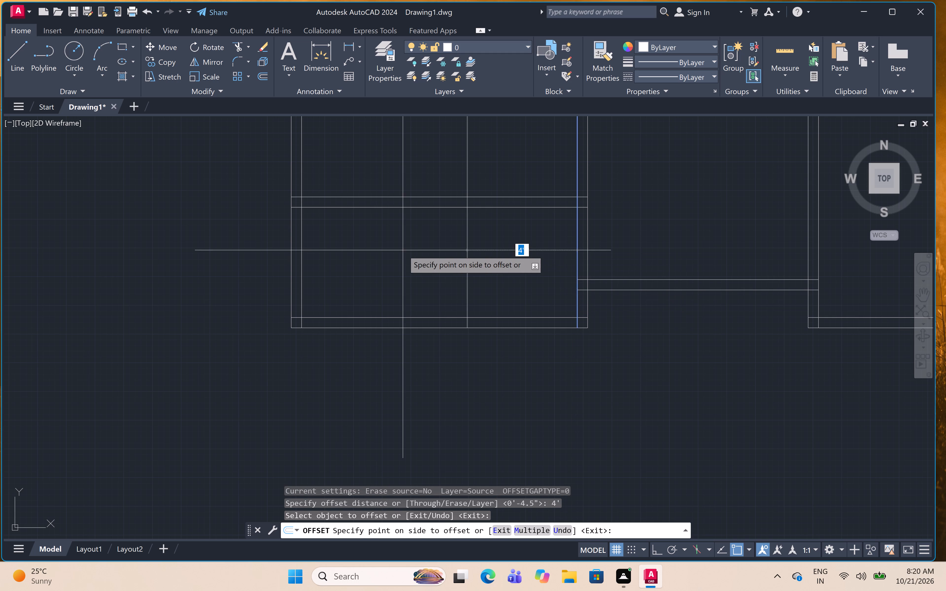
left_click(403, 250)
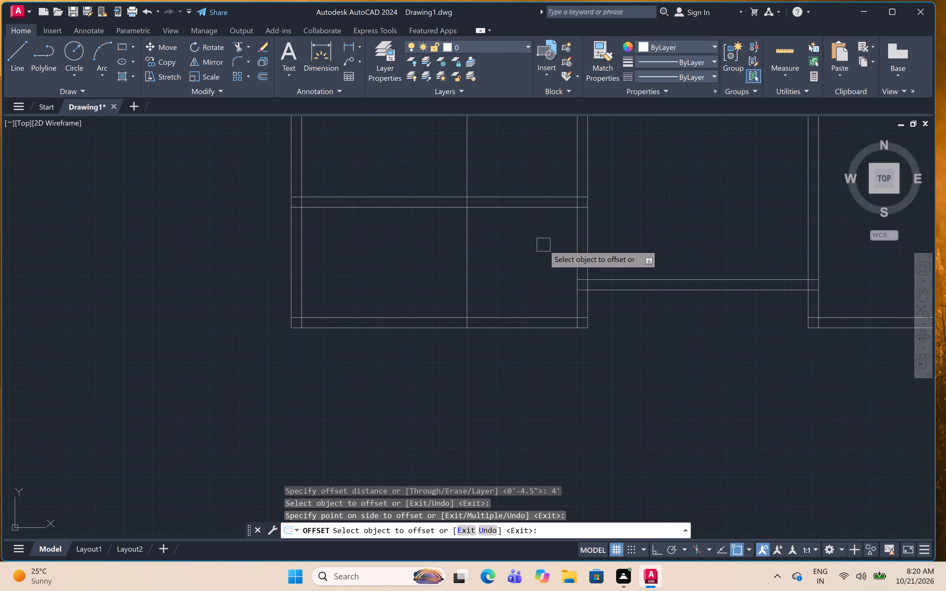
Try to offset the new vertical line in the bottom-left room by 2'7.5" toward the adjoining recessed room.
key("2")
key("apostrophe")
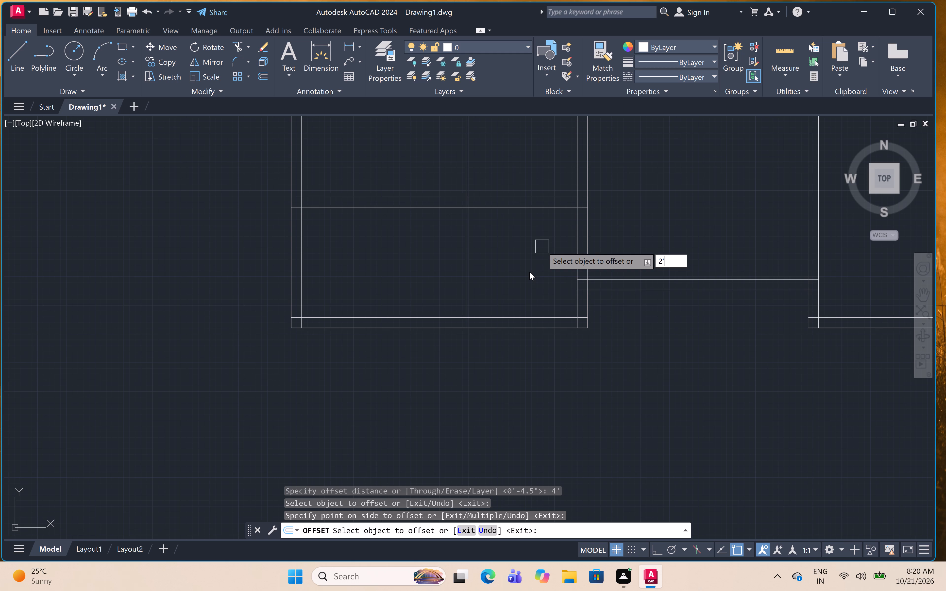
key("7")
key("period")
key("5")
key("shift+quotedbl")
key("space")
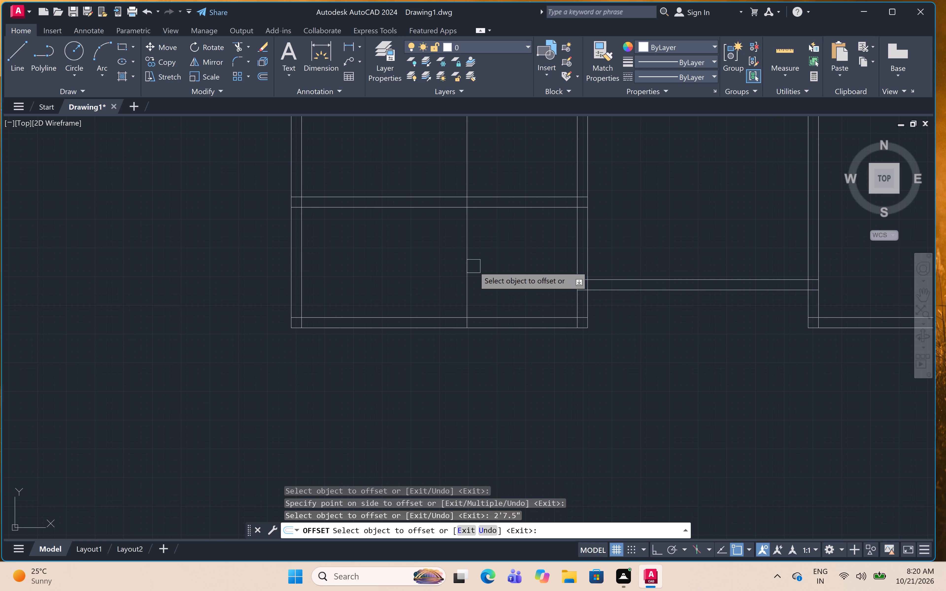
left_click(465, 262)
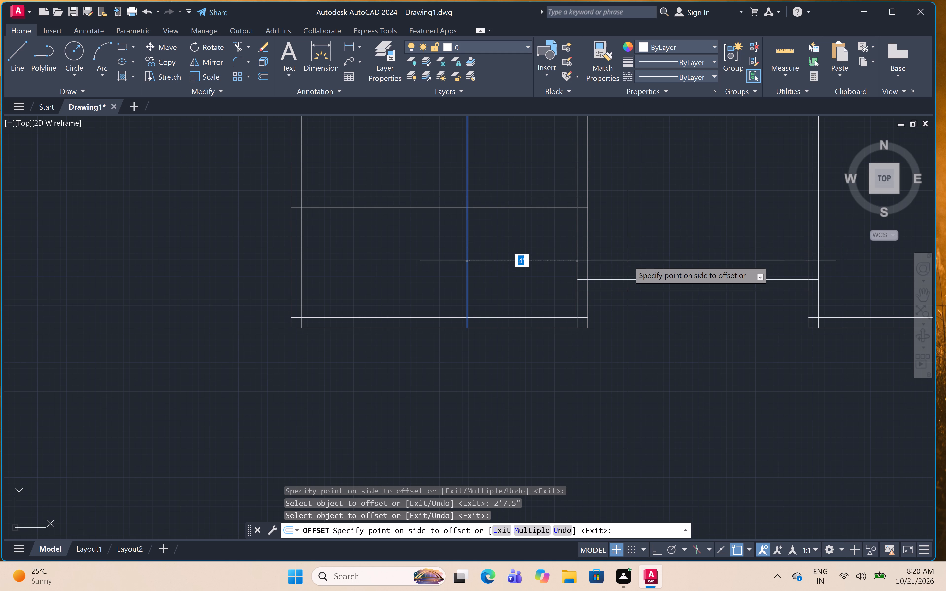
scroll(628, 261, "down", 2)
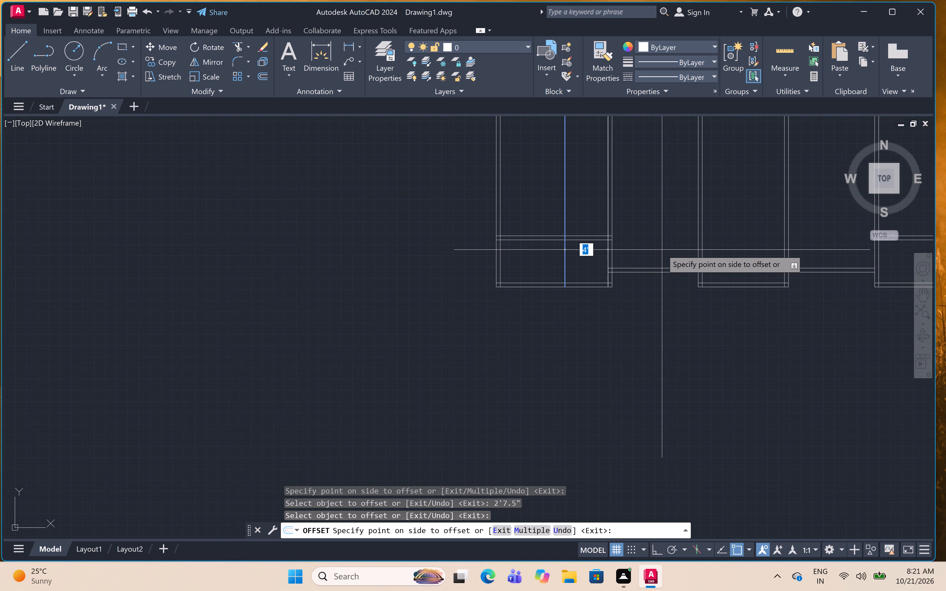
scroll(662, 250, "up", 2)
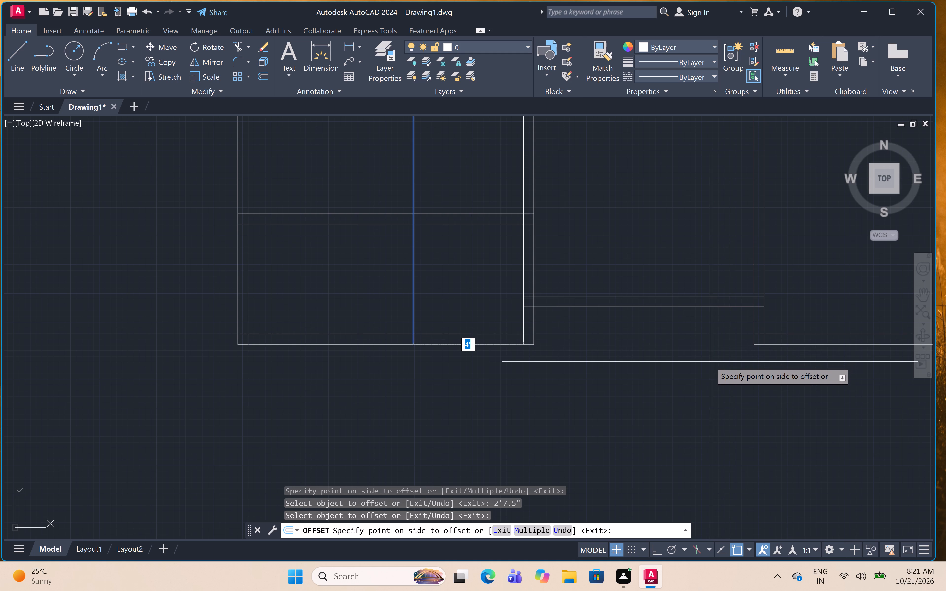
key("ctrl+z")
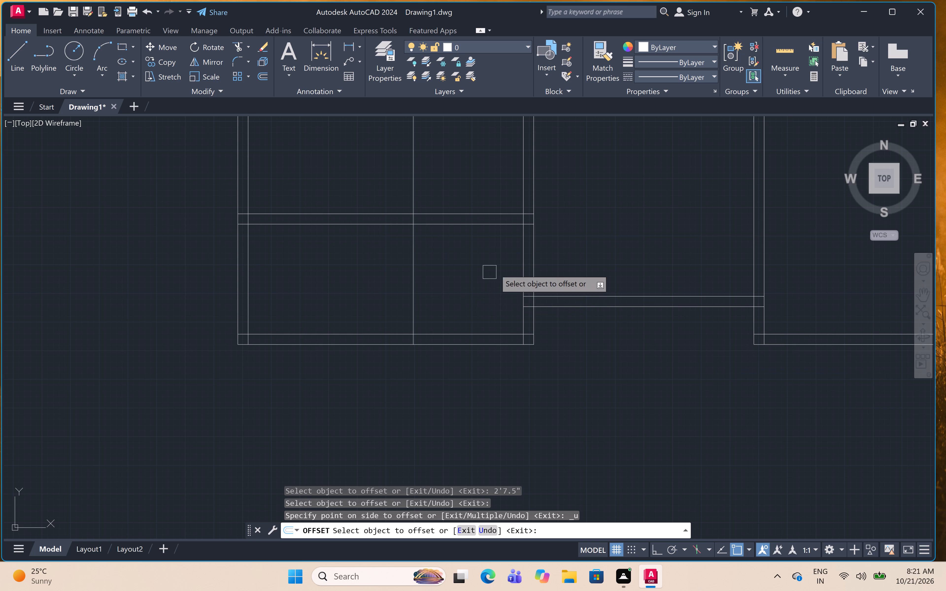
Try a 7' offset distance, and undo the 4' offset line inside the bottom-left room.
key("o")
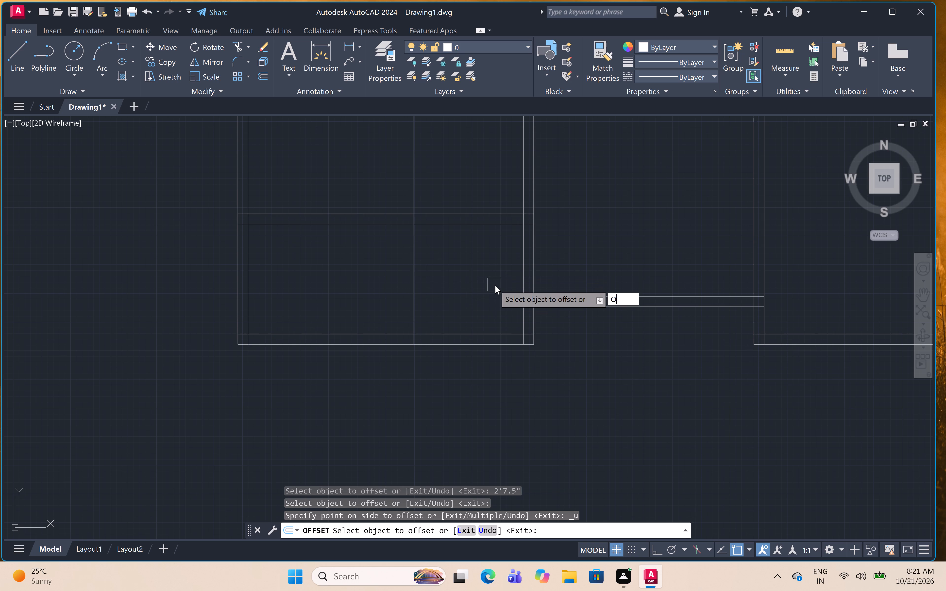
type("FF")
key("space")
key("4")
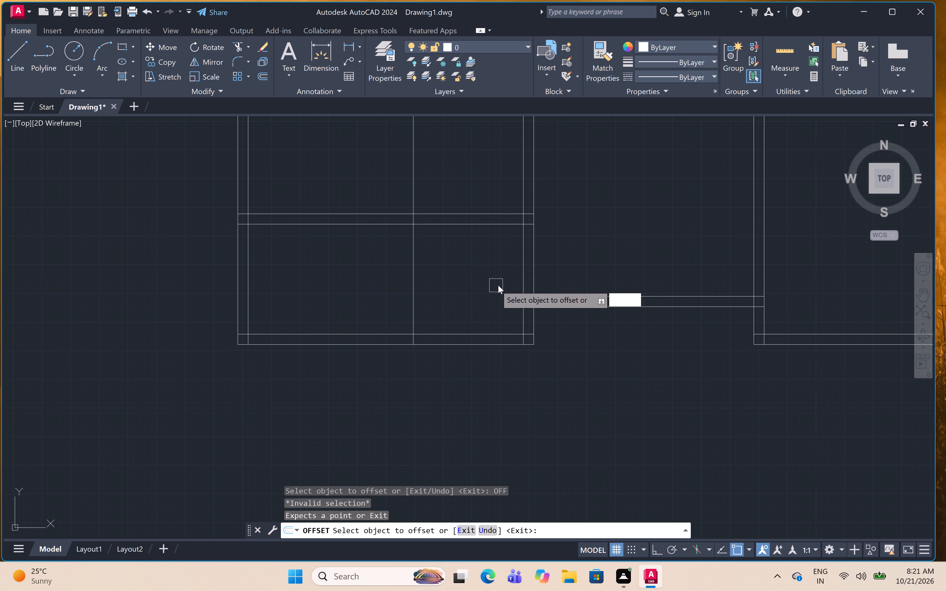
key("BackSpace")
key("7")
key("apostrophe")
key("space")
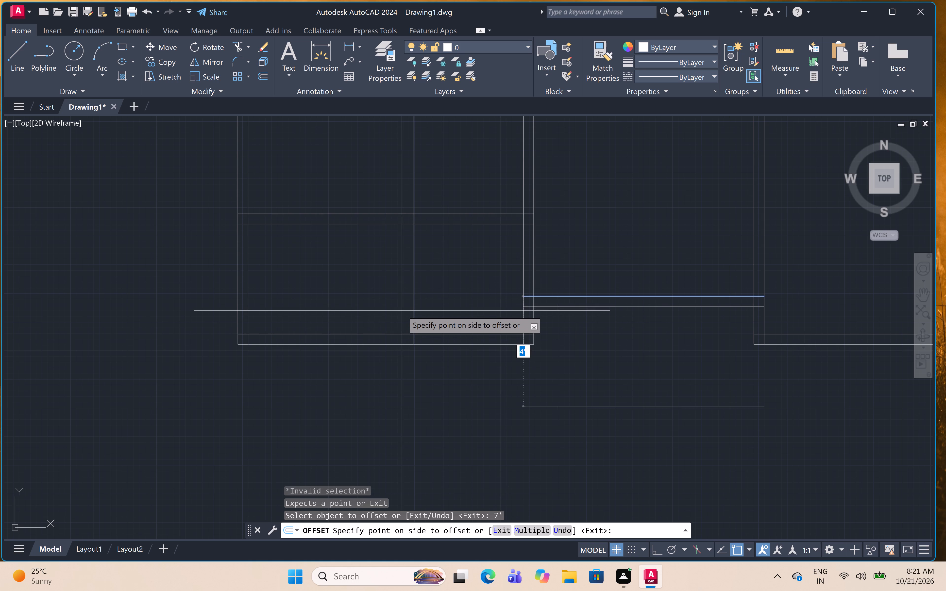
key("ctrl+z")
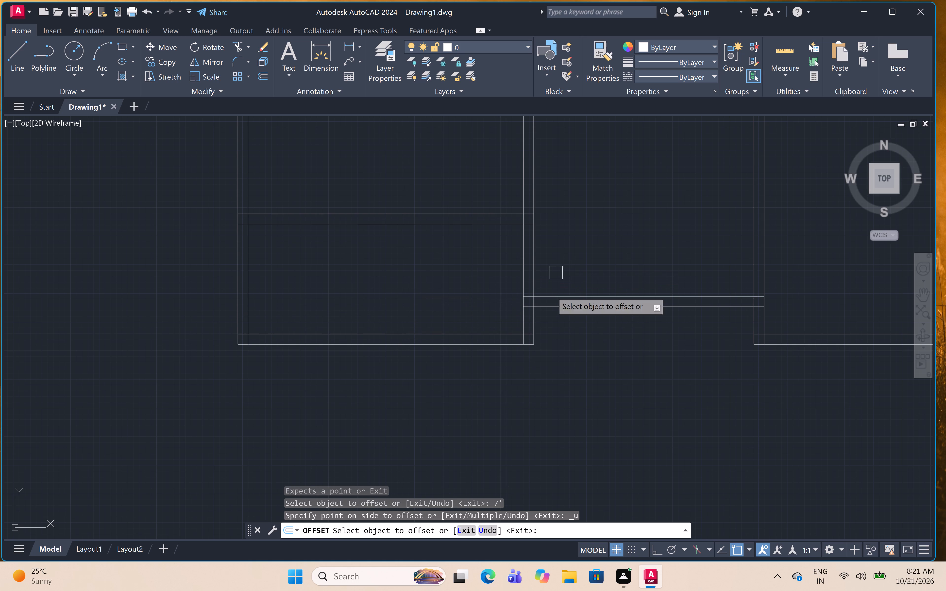
Offset the inner line of the bottom-left room's right wall by 4' to the left, into the room.
key("o")
key("f")
type("F 4")
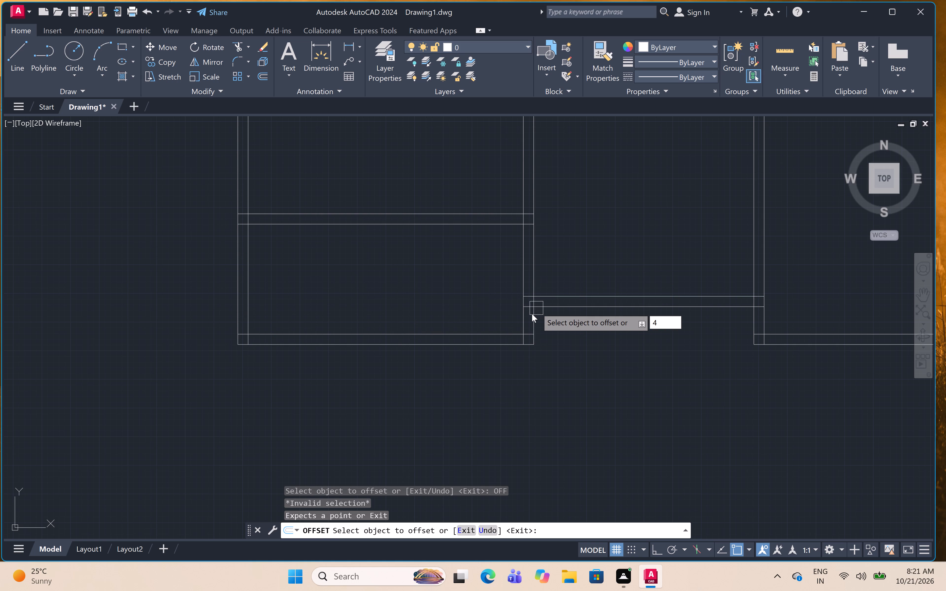
key("apostrophe")
key("space")
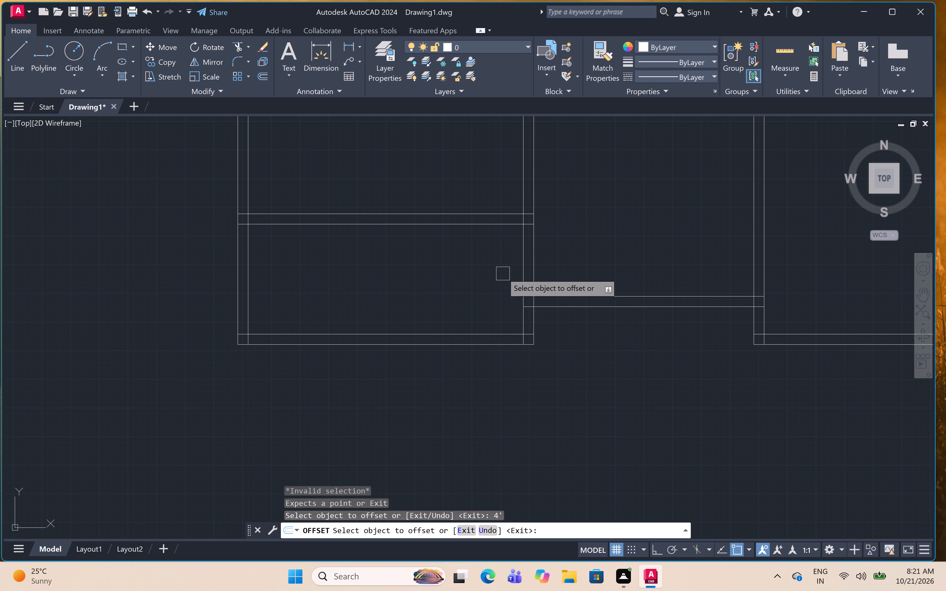
left_click(520, 270)
left_click(292, 282)
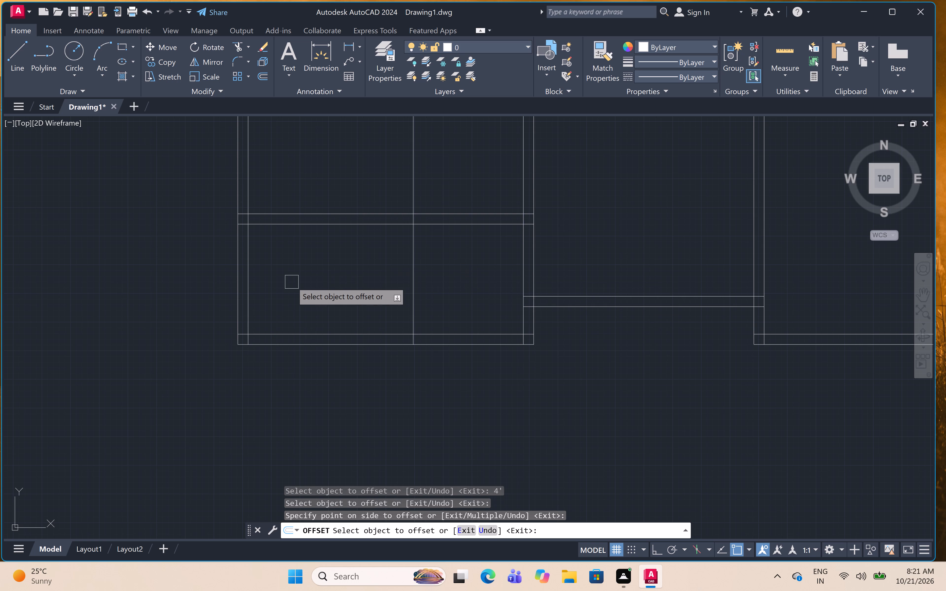
Offset the new vertical line in the bottom-left room by 7' to the right, into the adjoining recessed room.
key("space")
key("space")
key("7")
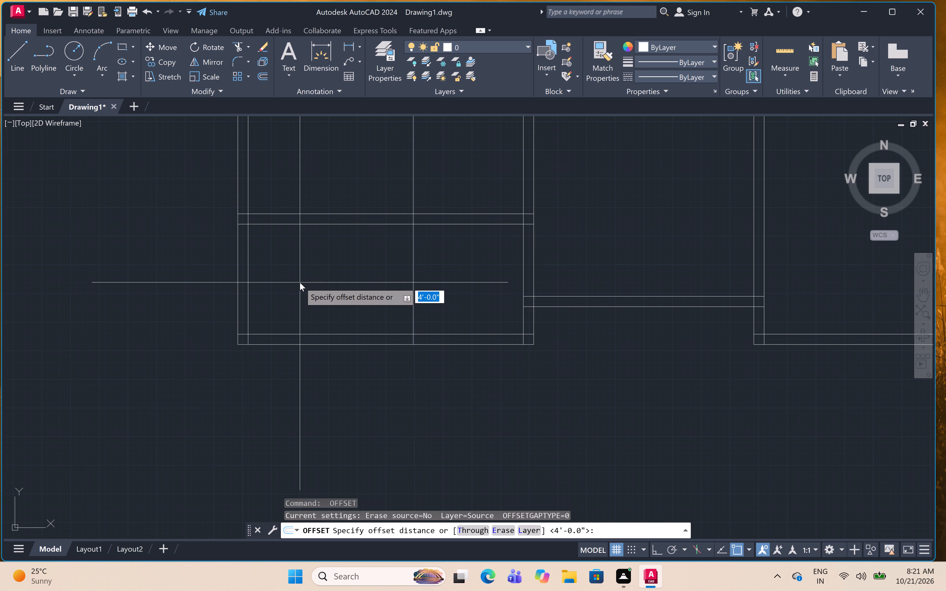
key("apostrophe")
key("space")
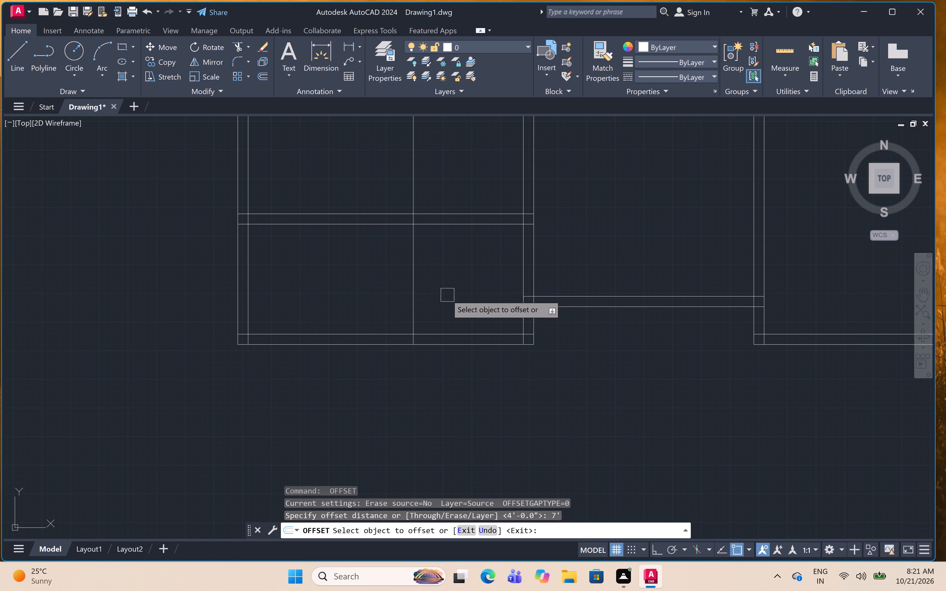
left_click_drag(411, 281, 444, 280)
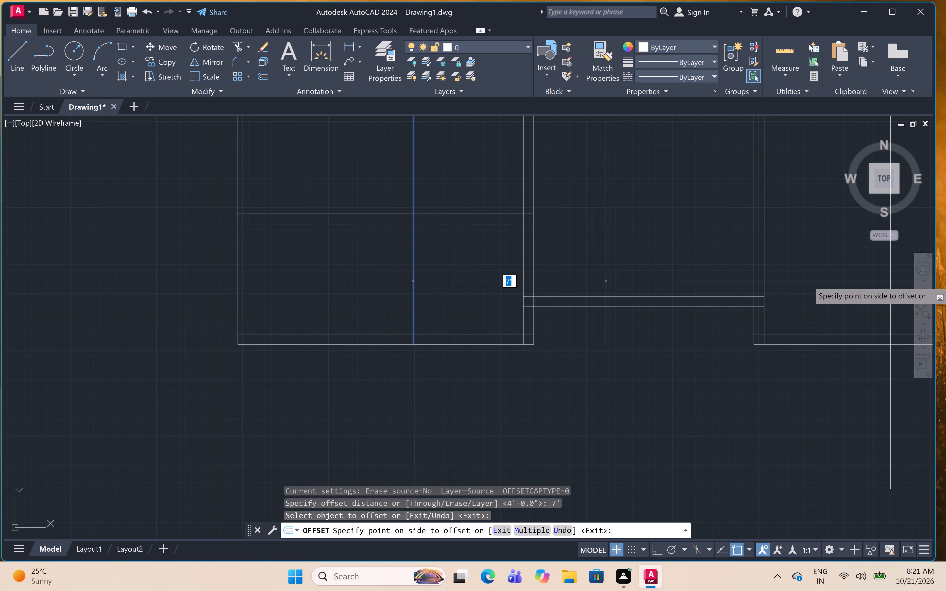
left_click(897, 281)
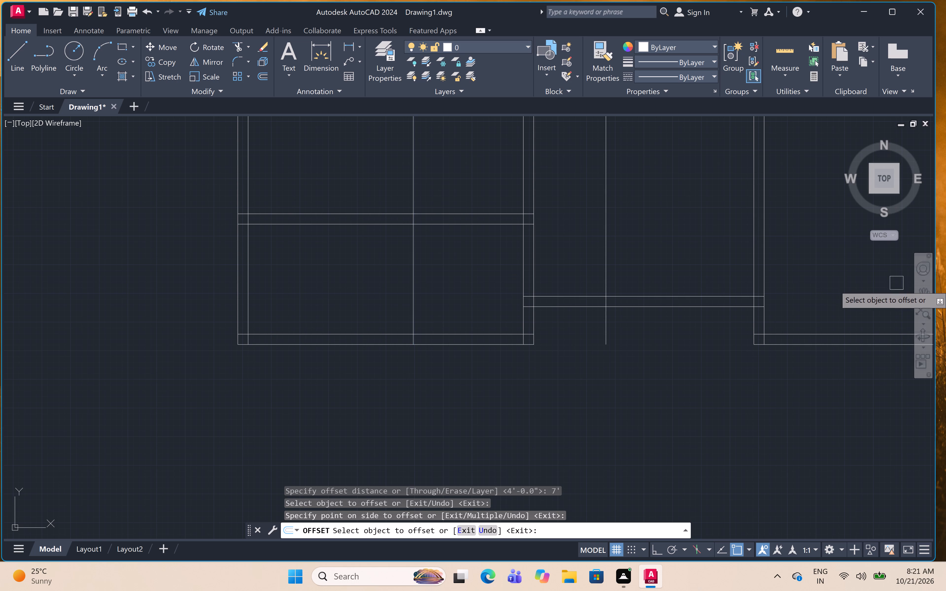
key("Escape")
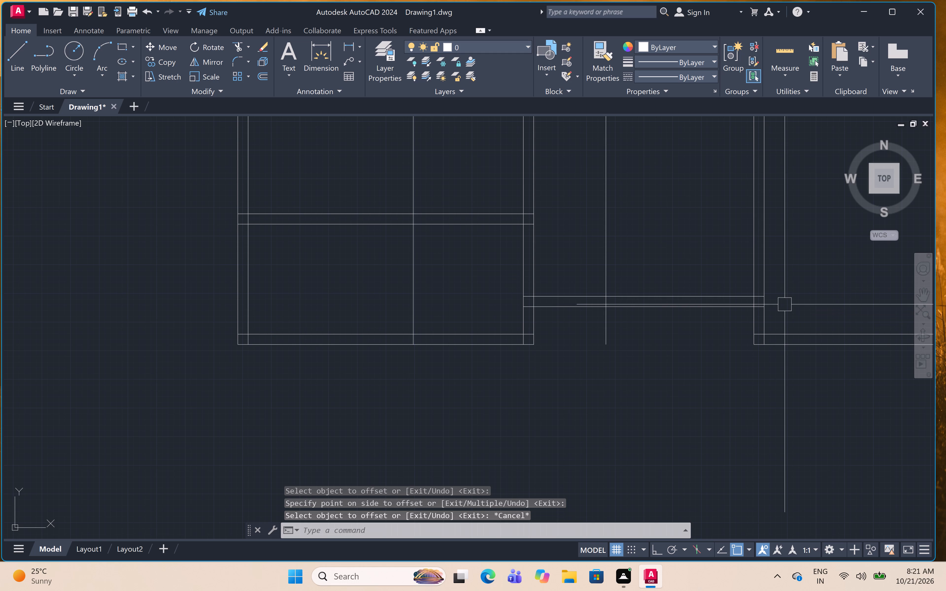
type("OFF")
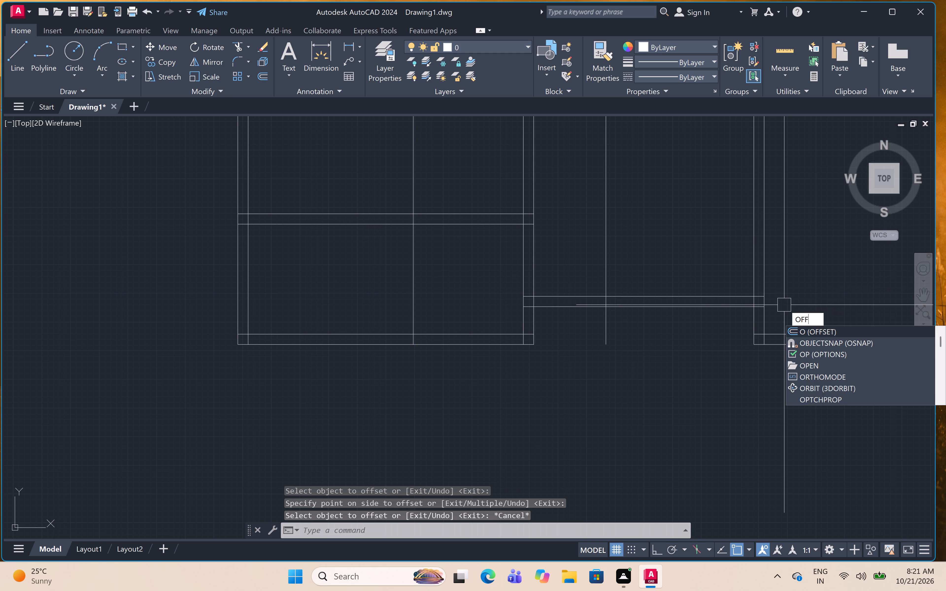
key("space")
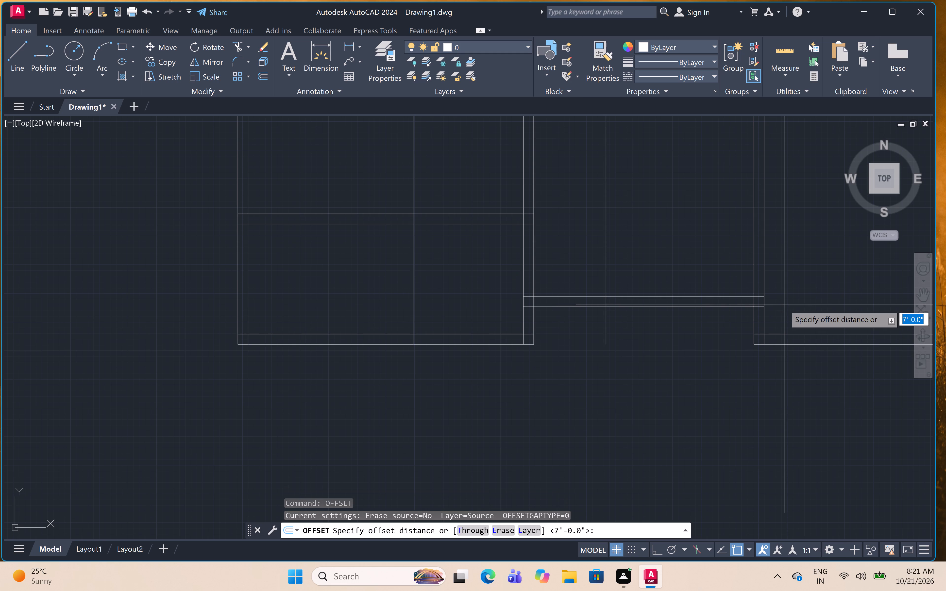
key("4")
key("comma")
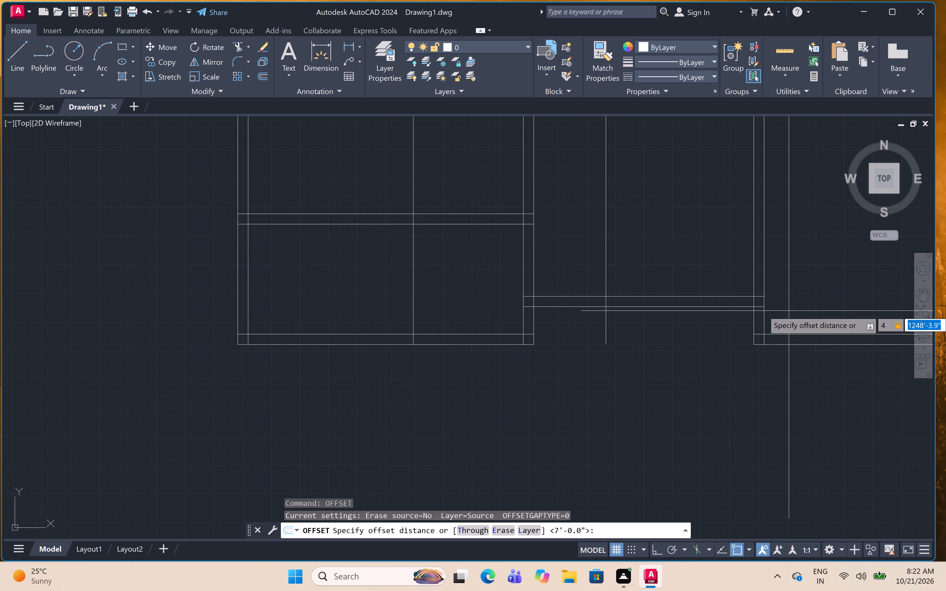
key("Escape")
Offset the two new vertical lines by 4.5" away from each other, the right one rightward and the left one leftward.
key("o")
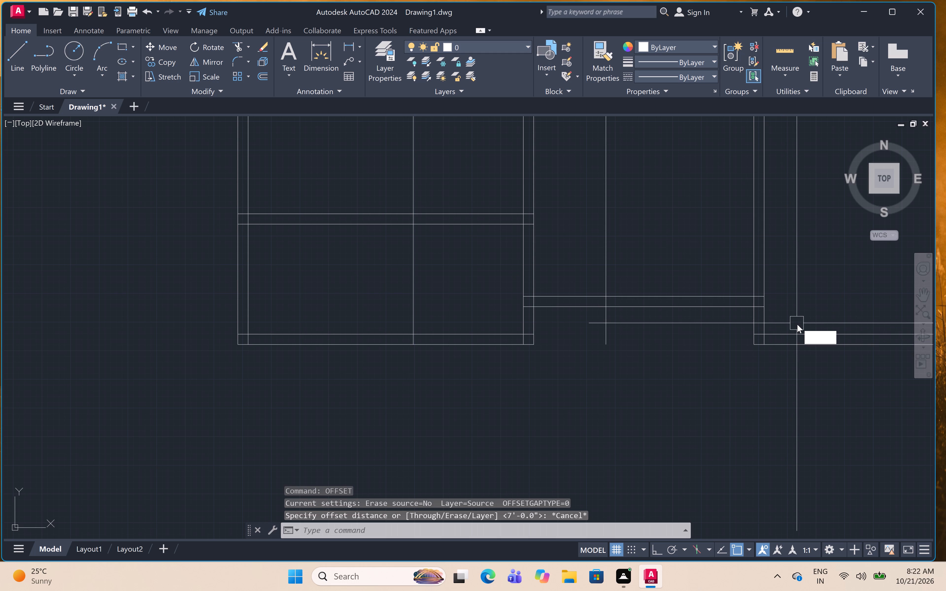
type("FF")
key("space")
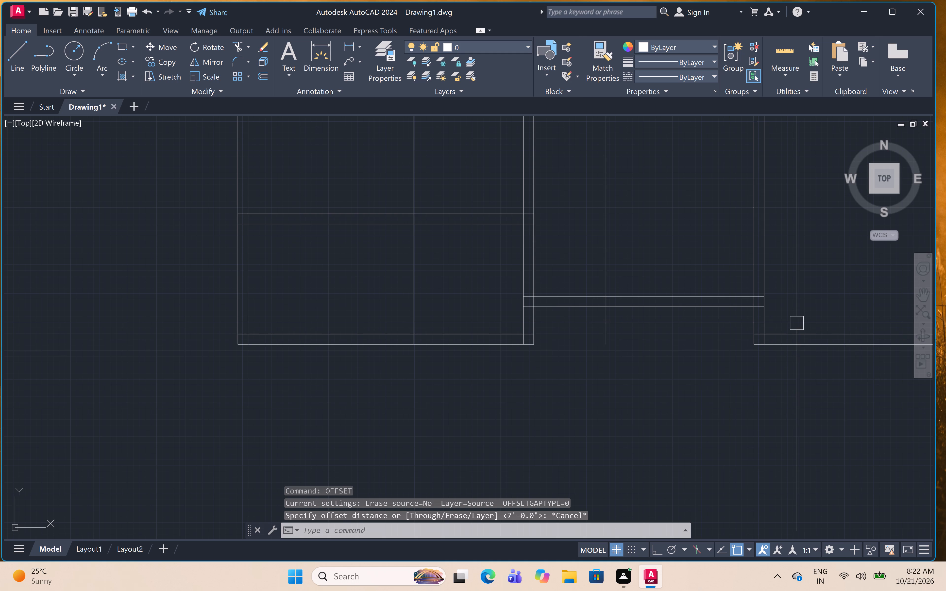
type("4")
key("period")
type("5\"")
key("space")
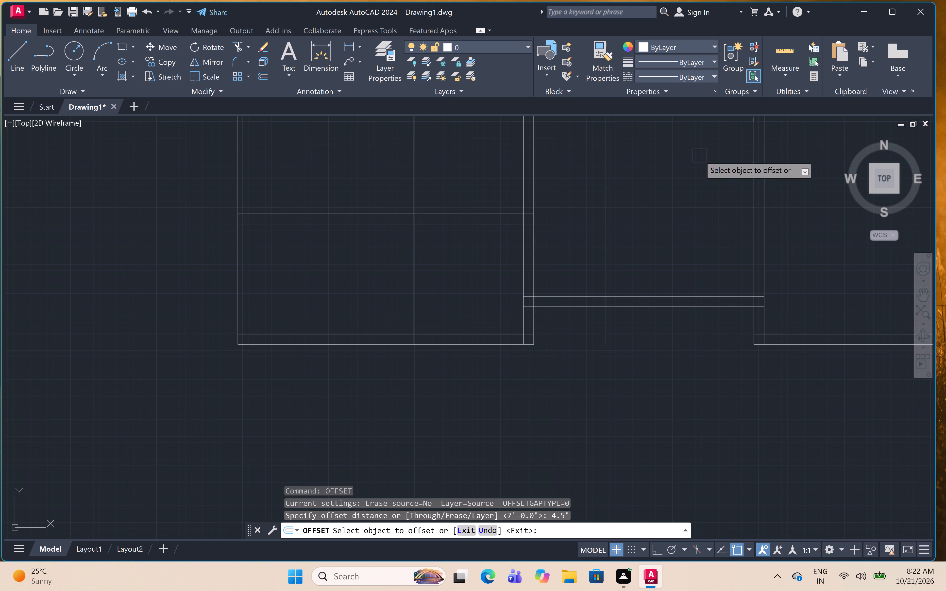
left_click(604, 246)
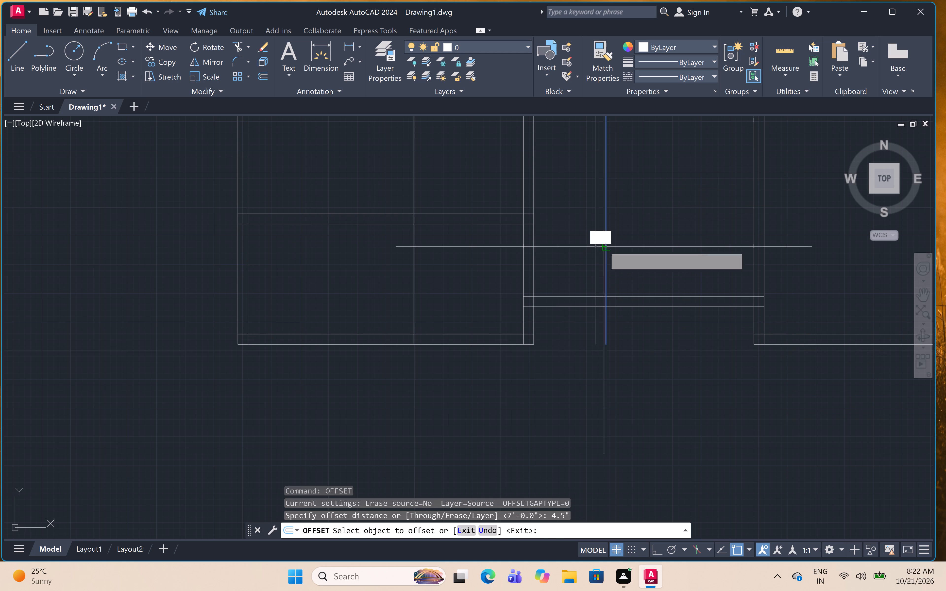
left_click(696, 237)
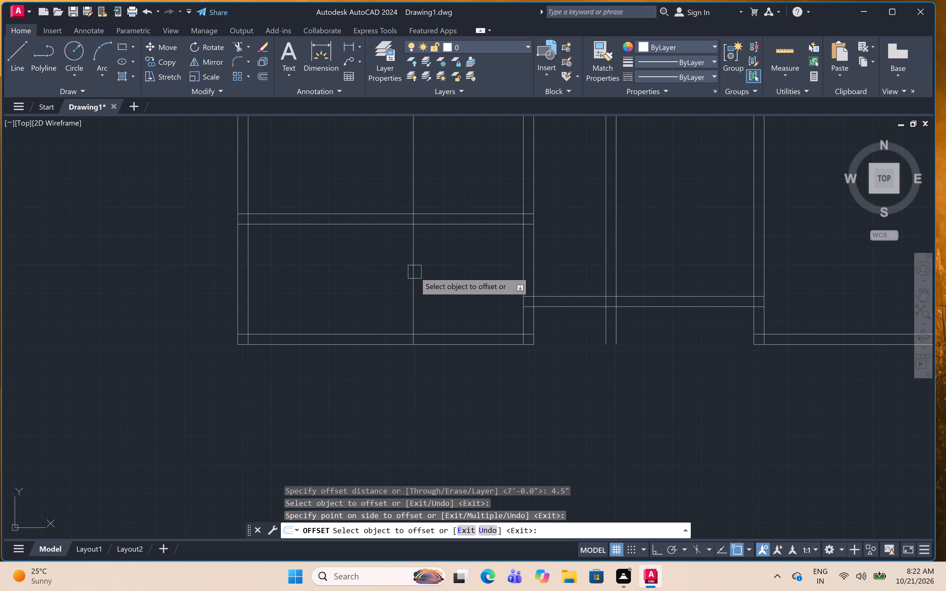
left_click(415, 272)
left_click(173, 289)
key("Escape")
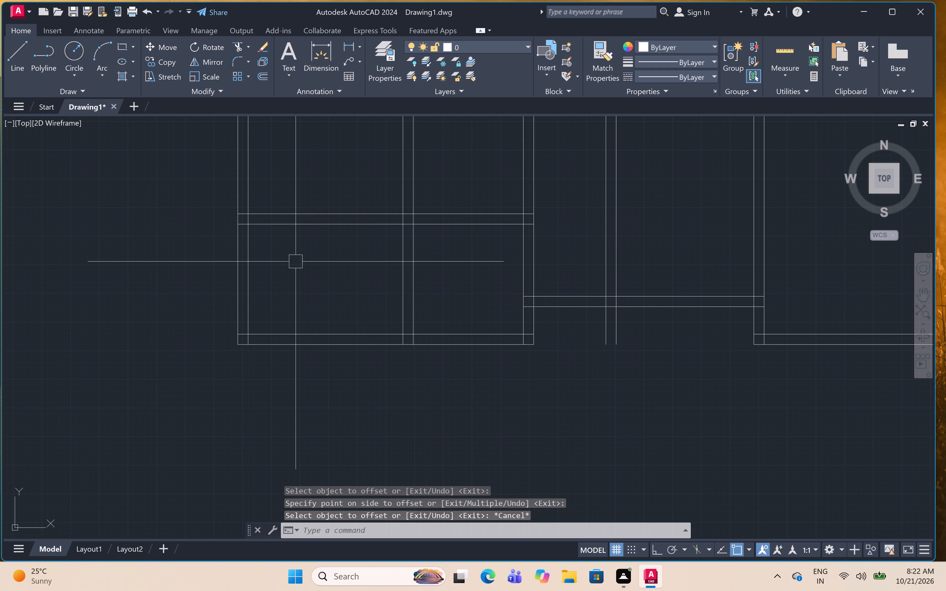
Extend the upper and lower wall lines of the bottom-left room rightward to the new 4.5" vertical wall in the recessed room.
type("EX")
key("space")
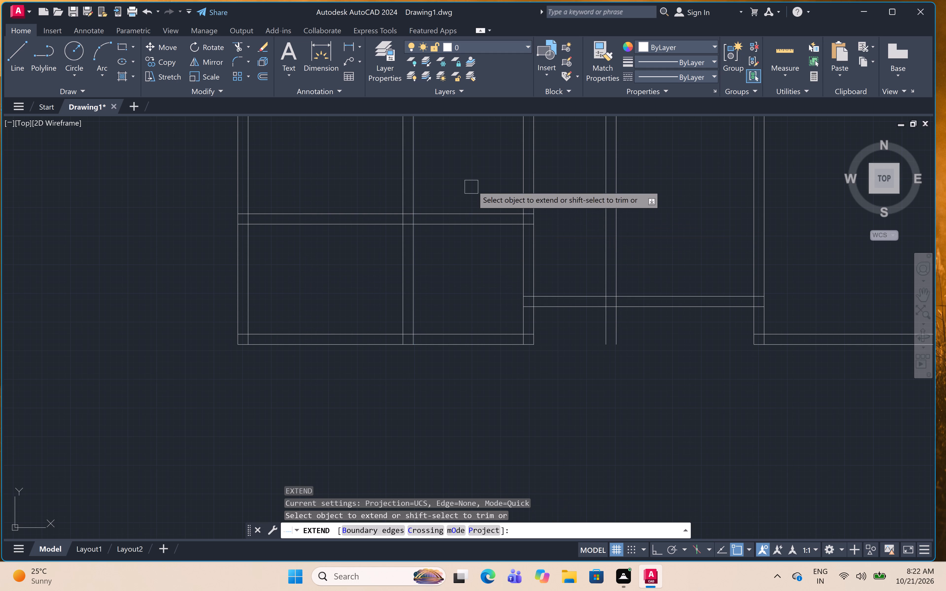
left_click_drag(473, 185, 473, 193)
left_click(496, 255)
left_click(572, 192)
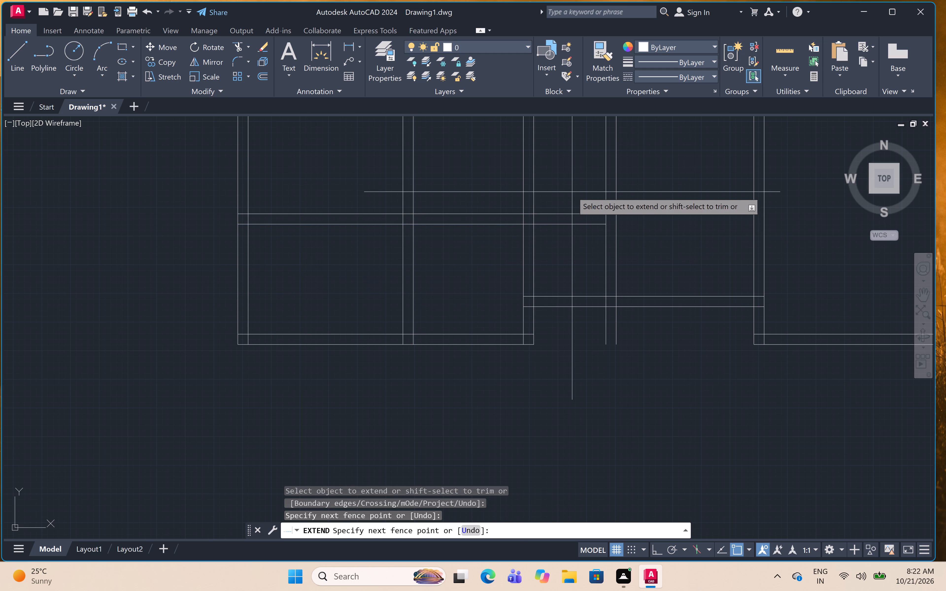
left_click(564, 269)
left_click(468, 312)
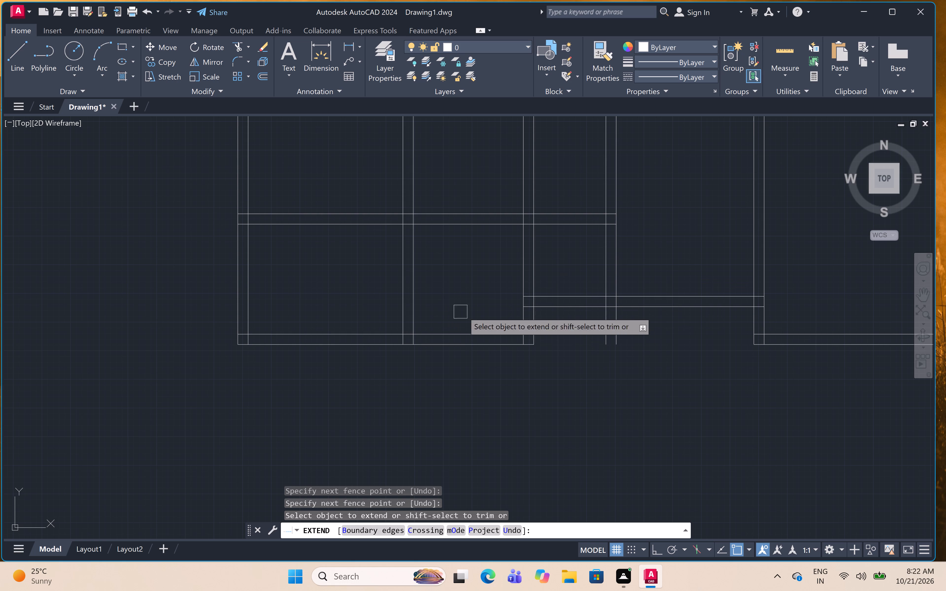
left_click(470, 401)
left_click(564, 316)
left_click(563, 380)
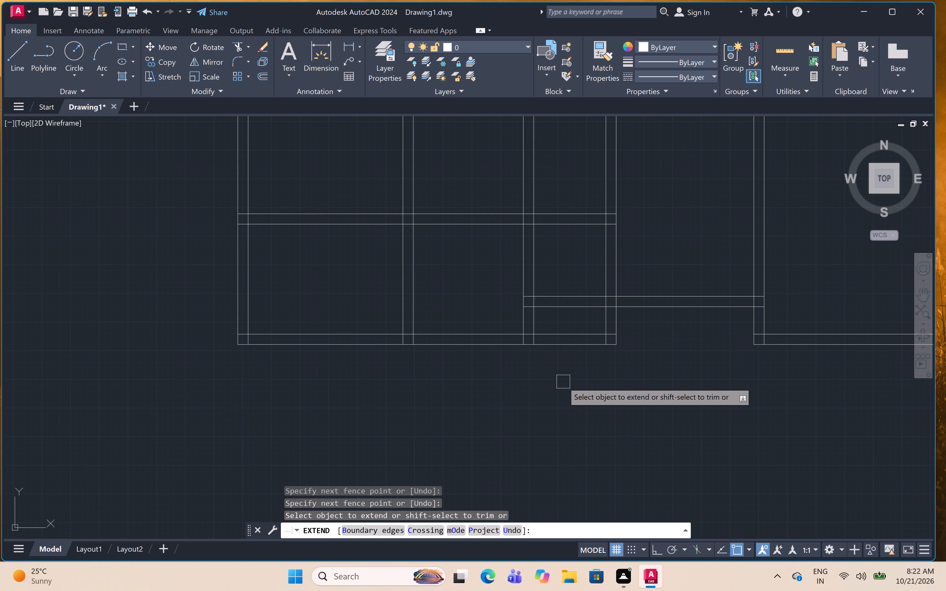
key("Escape")
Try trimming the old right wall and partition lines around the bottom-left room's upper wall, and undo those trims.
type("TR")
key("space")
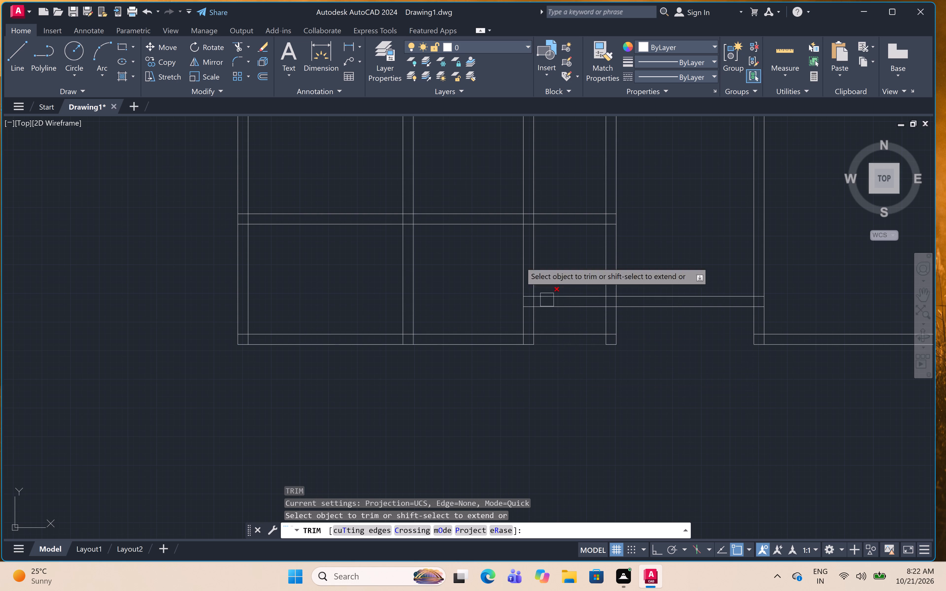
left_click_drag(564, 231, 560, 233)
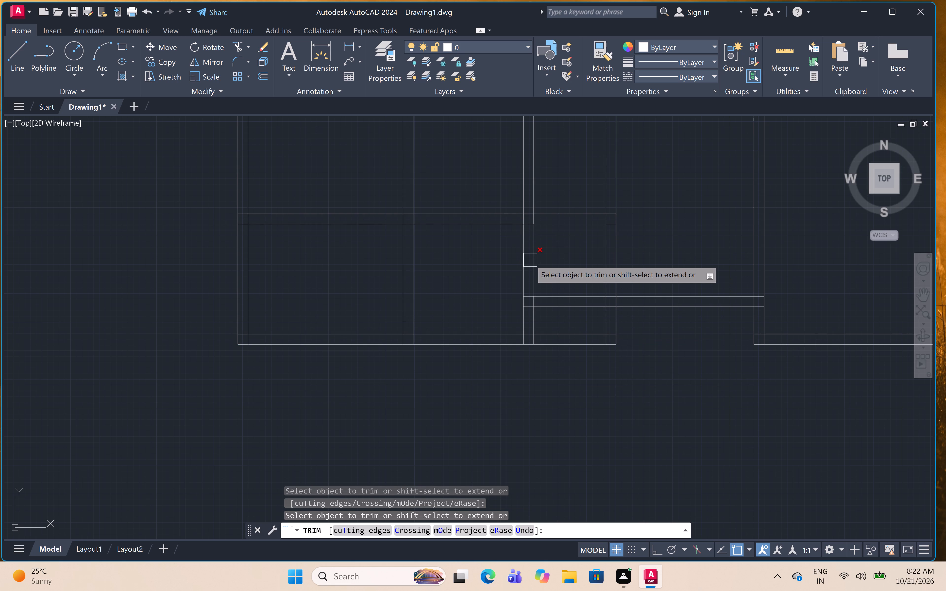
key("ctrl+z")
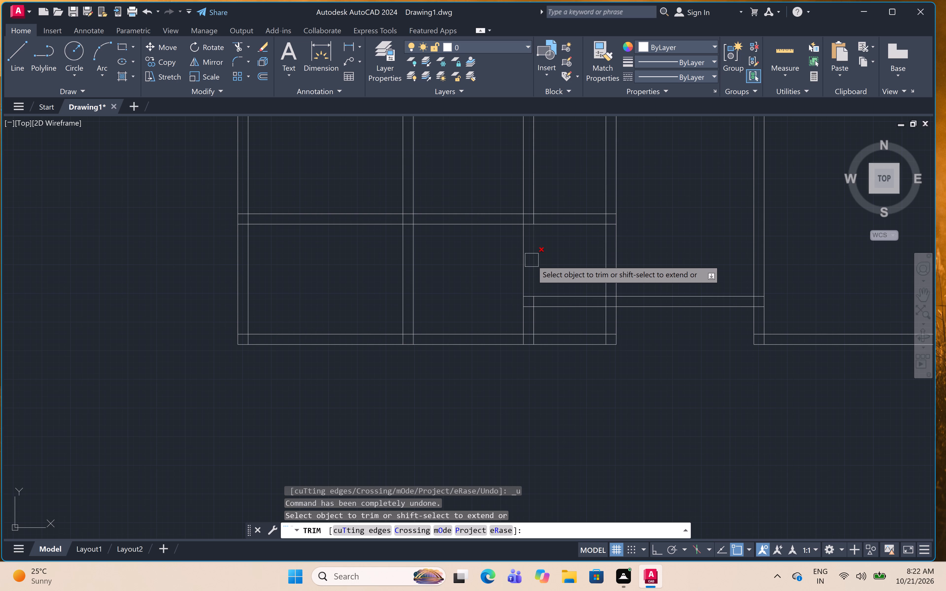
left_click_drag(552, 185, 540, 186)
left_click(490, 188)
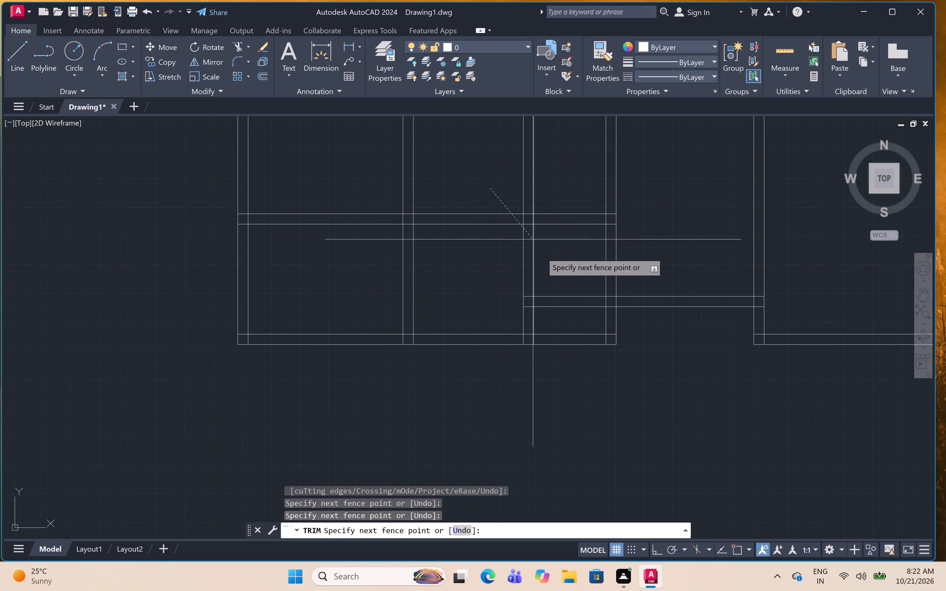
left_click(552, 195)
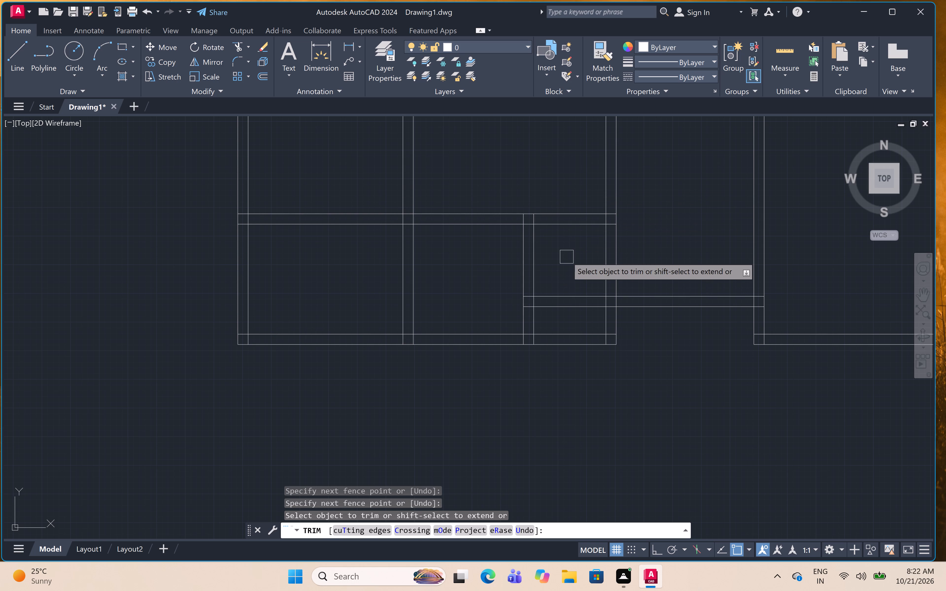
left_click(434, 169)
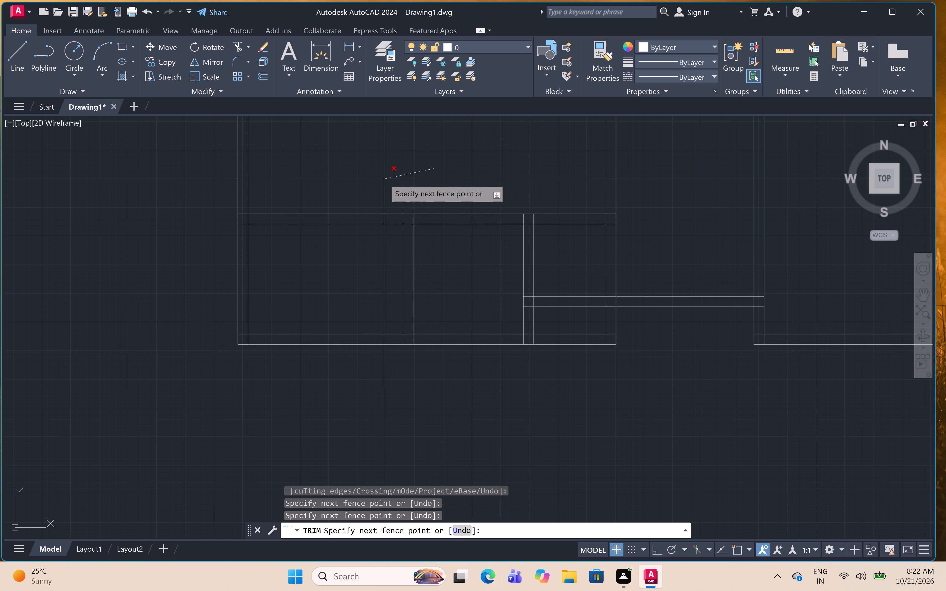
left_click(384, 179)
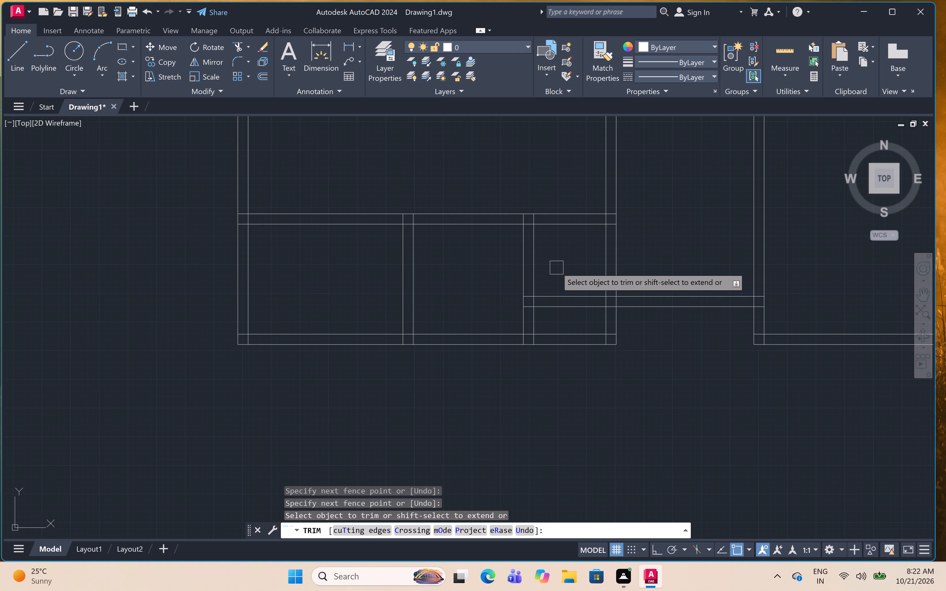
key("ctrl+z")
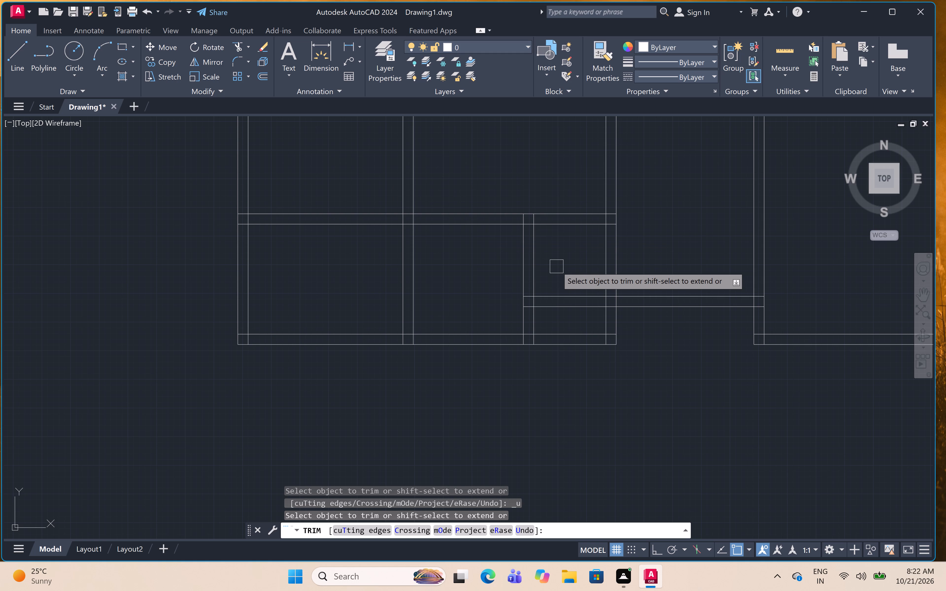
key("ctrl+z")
Trim the new partition's two lines above the bottom-left room's upper wall.
left_click(440, 197)
left_click(374, 195)
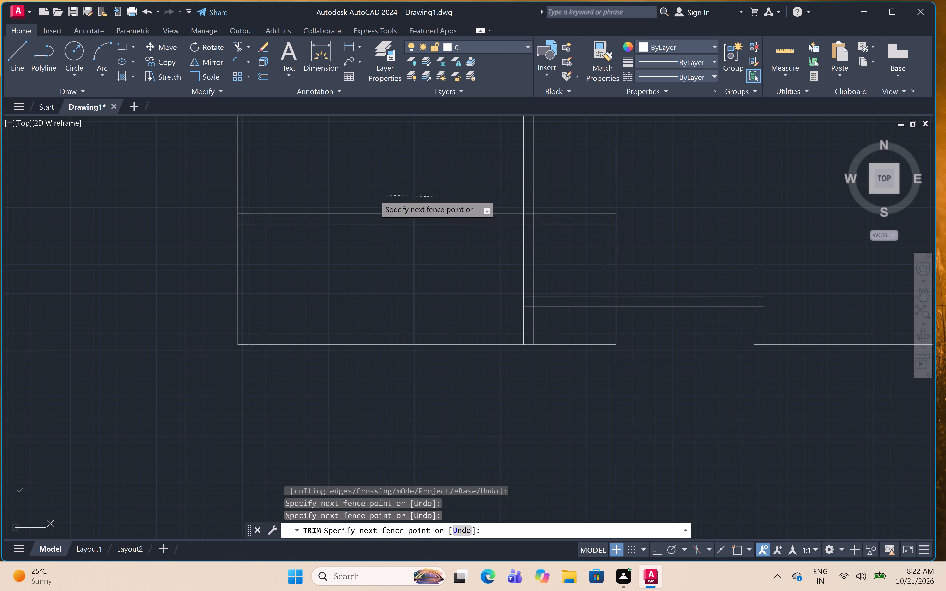
Trim away the old right wall, the recessed wall lines and the leftover stubs inside the widened bottom-left room.
left_click_drag(558, 278, 531, 278)
left_click(476, 280)
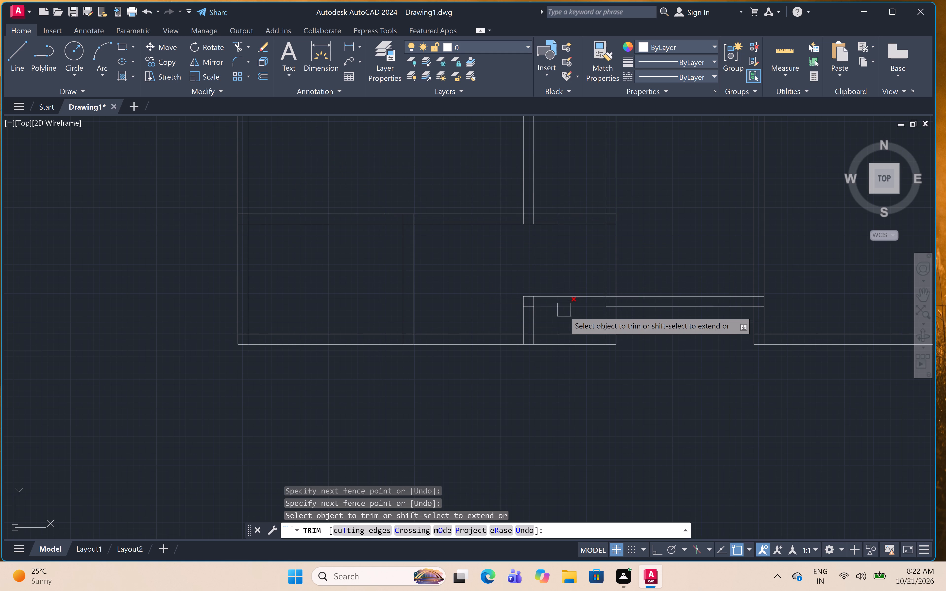
left_click(564, 314)
left_click(554, 278)
left_click(571, 302)
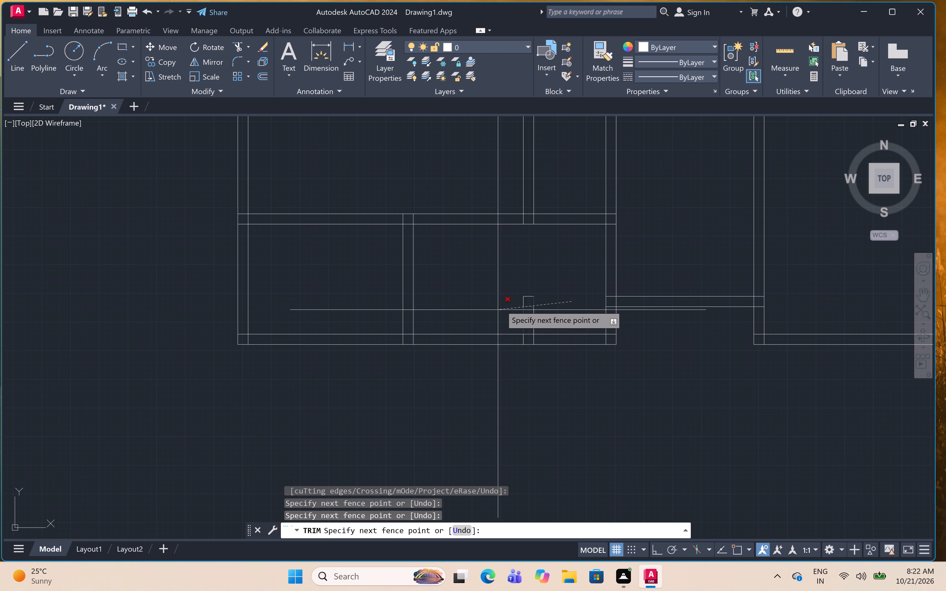
left_click(501, 305)
left_click_drag(545, 318, 541, 318)
left_click(502, 317)
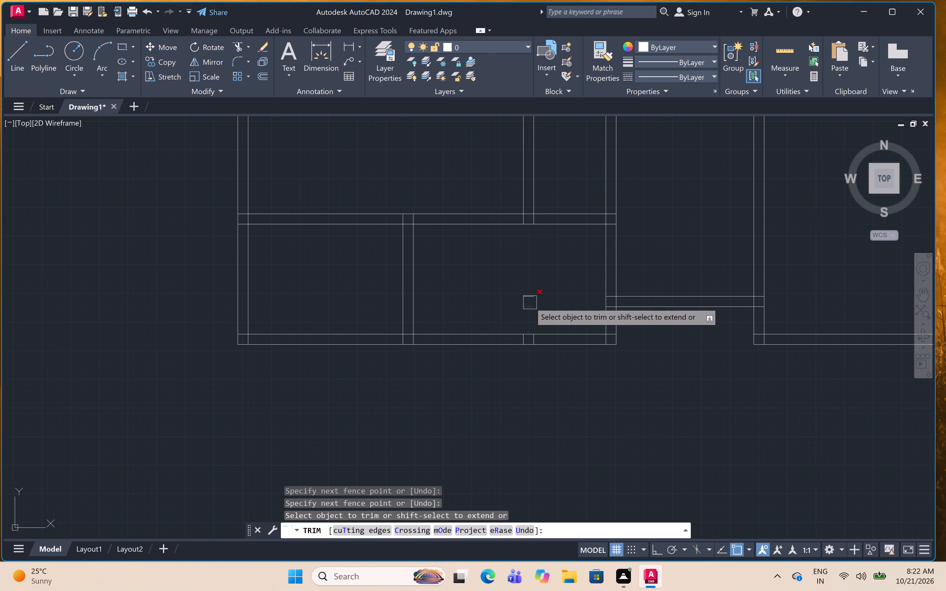
left_click(530, 302)
left_click(527, 298)
scroll(527, 334, "up", 3)
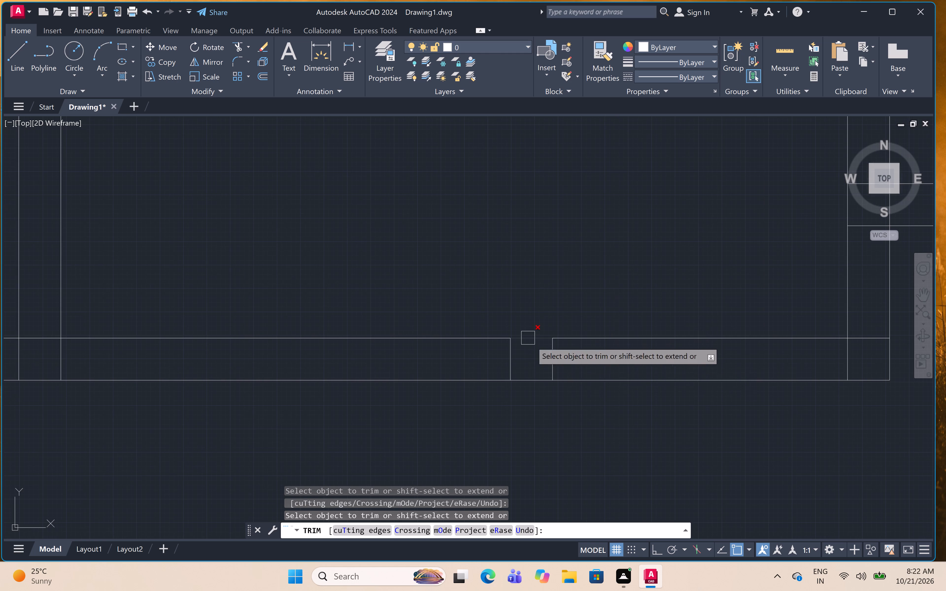
left_click(567, 357)
left_click(450, 365)
Trim the new right wall's vertical lines above the upper wall of the widened bottom-left room.
scroll(545, 288, "down", 4)
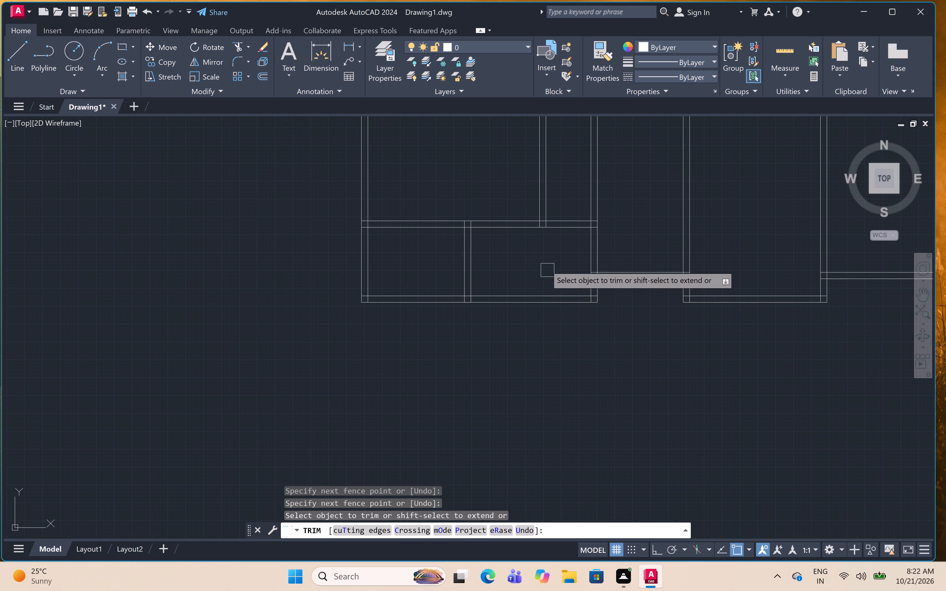
middle_click_drag(539, 258, 536, 294)
scroll(540, 269, "down", 2)
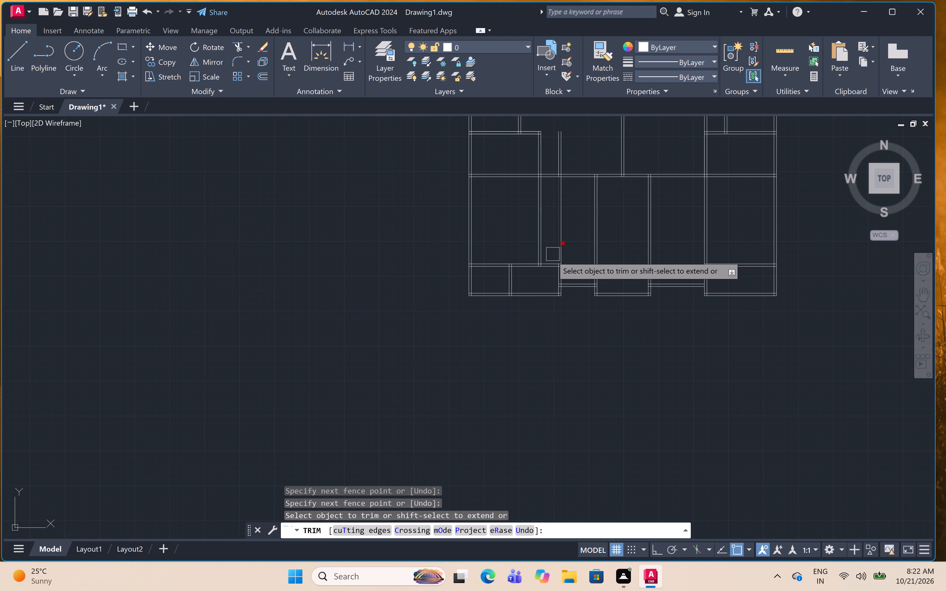
scroll(547, 284, "up", 3)
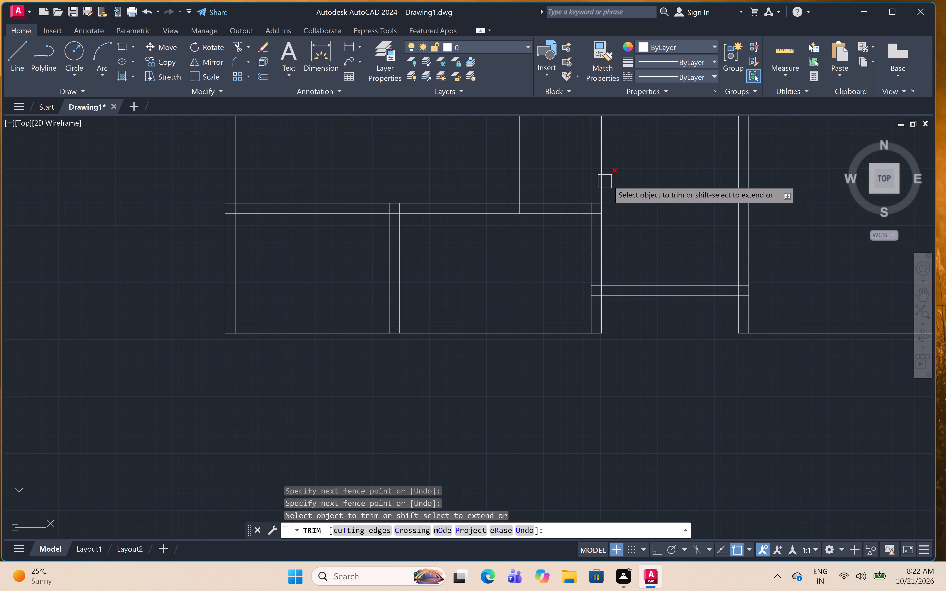
left_click_drag(613, 179, 608, 180)
left_click(571, 183)
scroll(571, 183, "down", 3)
middle_click_drag(591, 256, 491, 303)
middle_click_drag(621, 290, 531, 286)
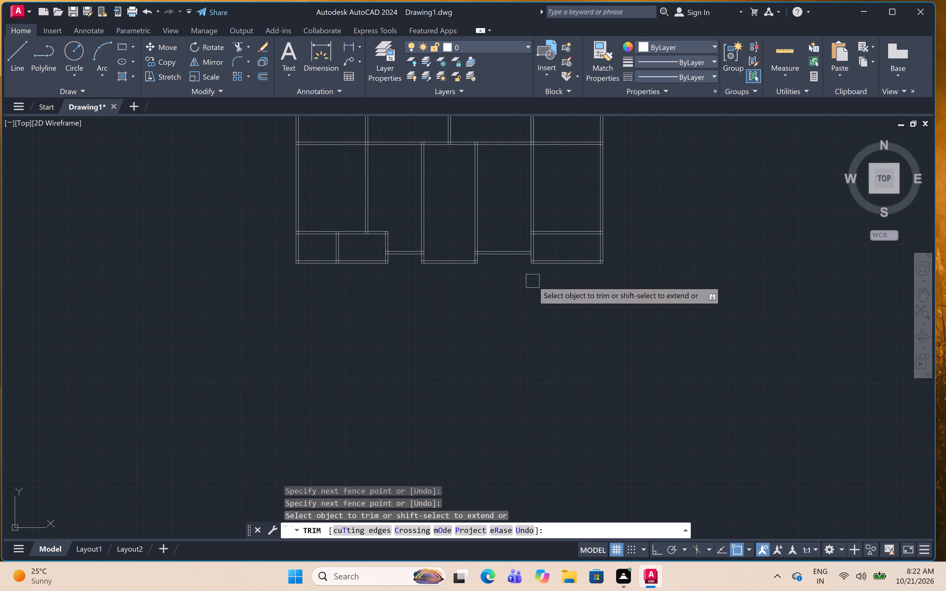
scroll(534, 291, "up", 2)
middle_click_drag(534, 292, 671, 330)
scroll(639, 310, "down", 1)
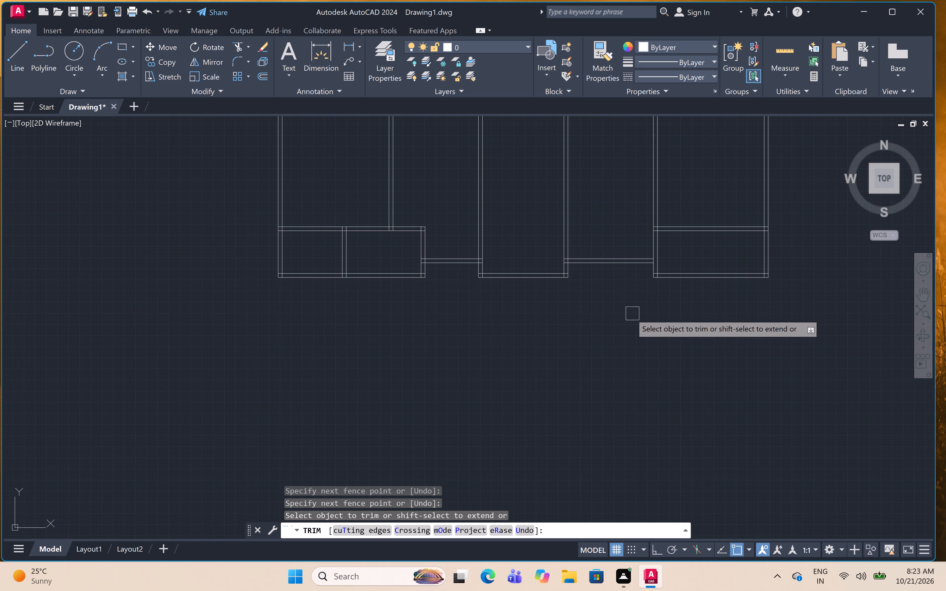
middle_click_drag(637, 312, 619, 328)
key("Escape")
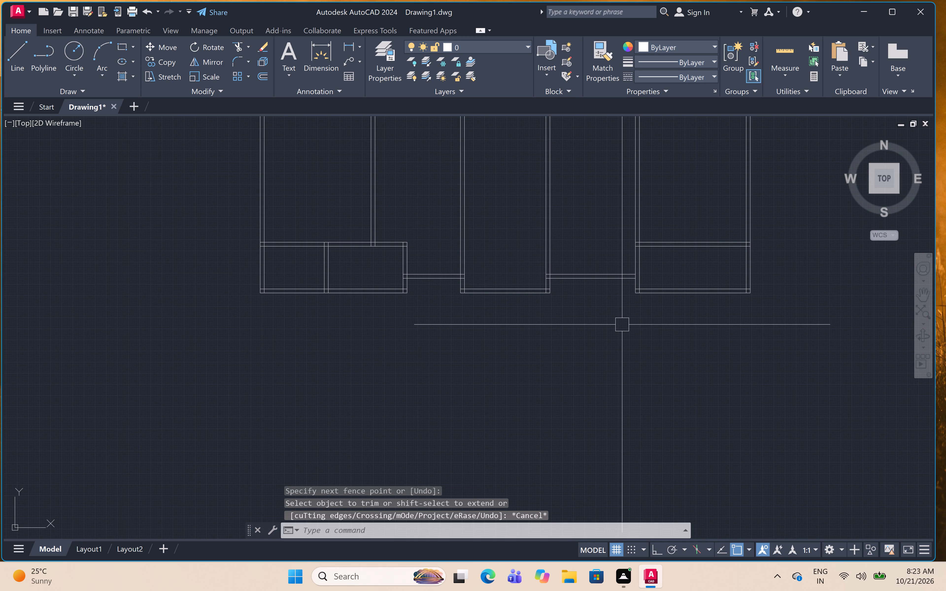
Offset the inner line of the bottom-right room's left wall by 4' to the right, into the room.
key("o")
type("FF")
key("space")
key("4")
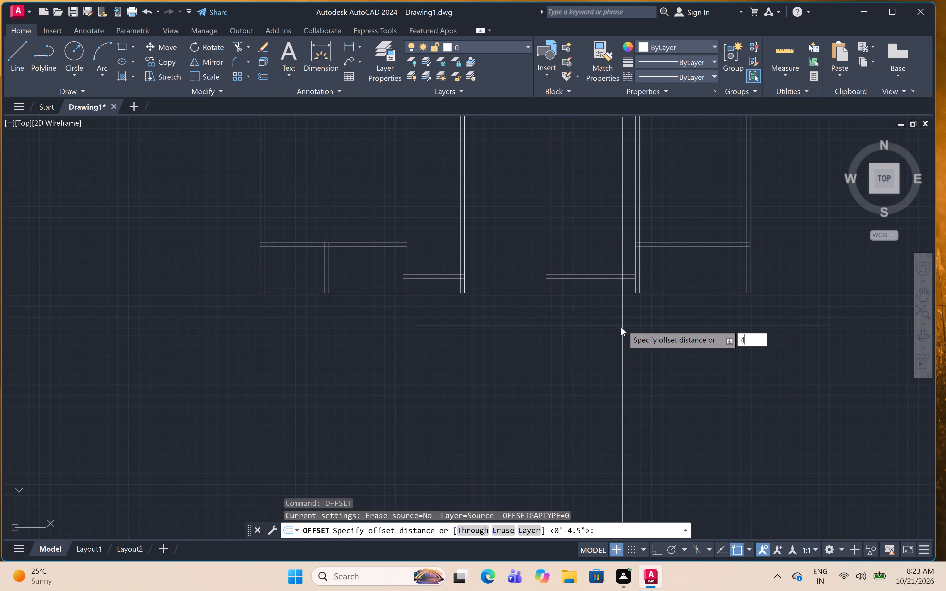
key("apostrophe")
key("space")
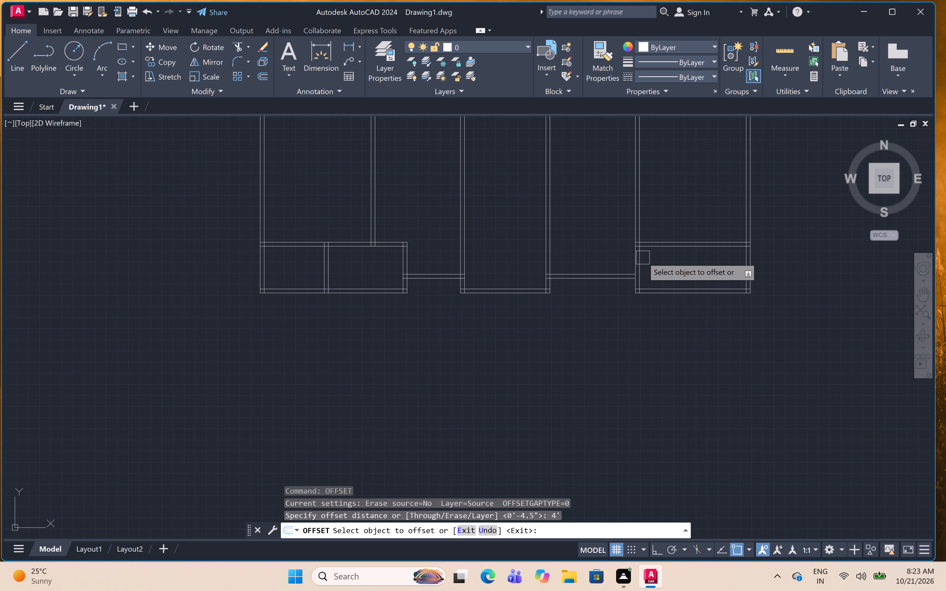
left_click(647, 265)
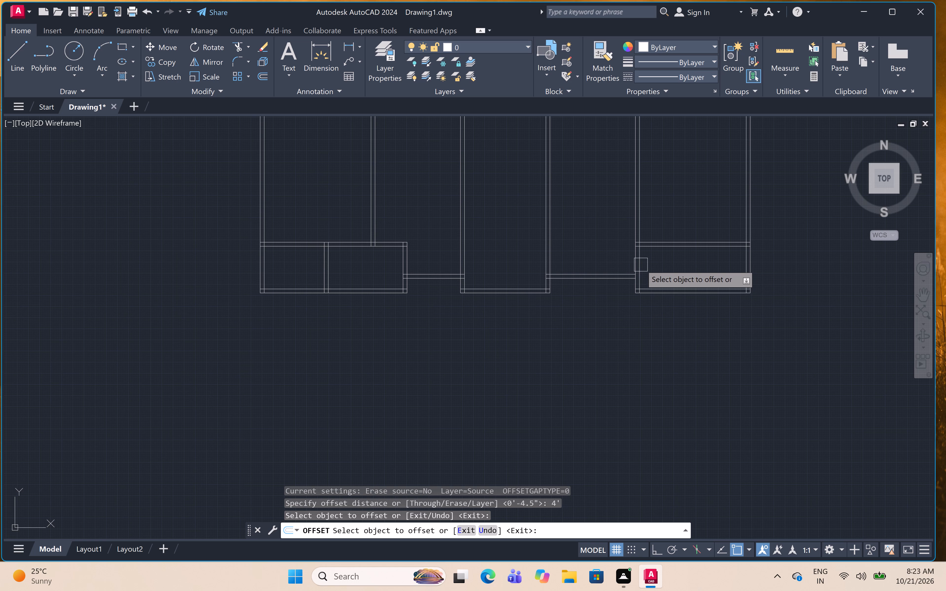
left_click(645, 265)
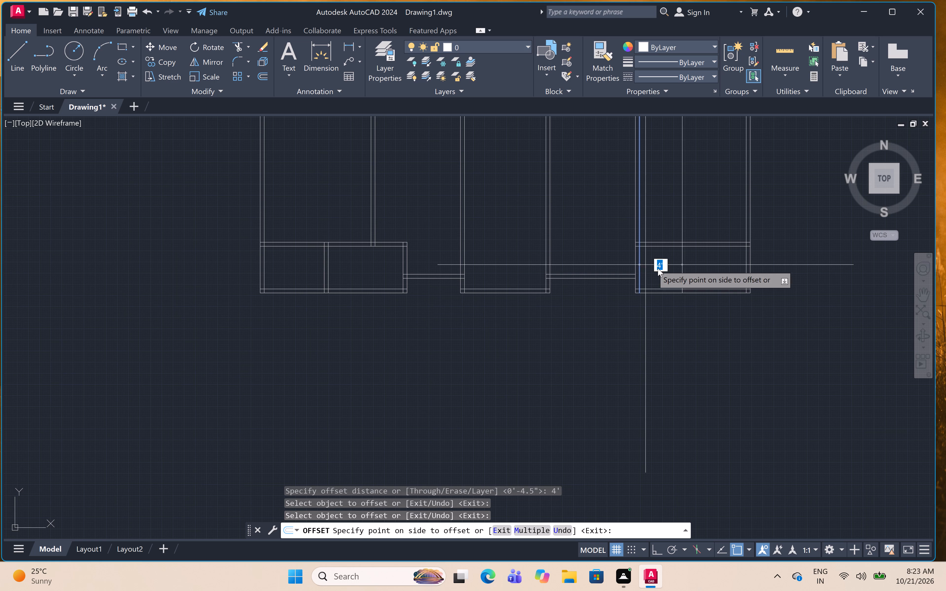
left_click(684, 275)
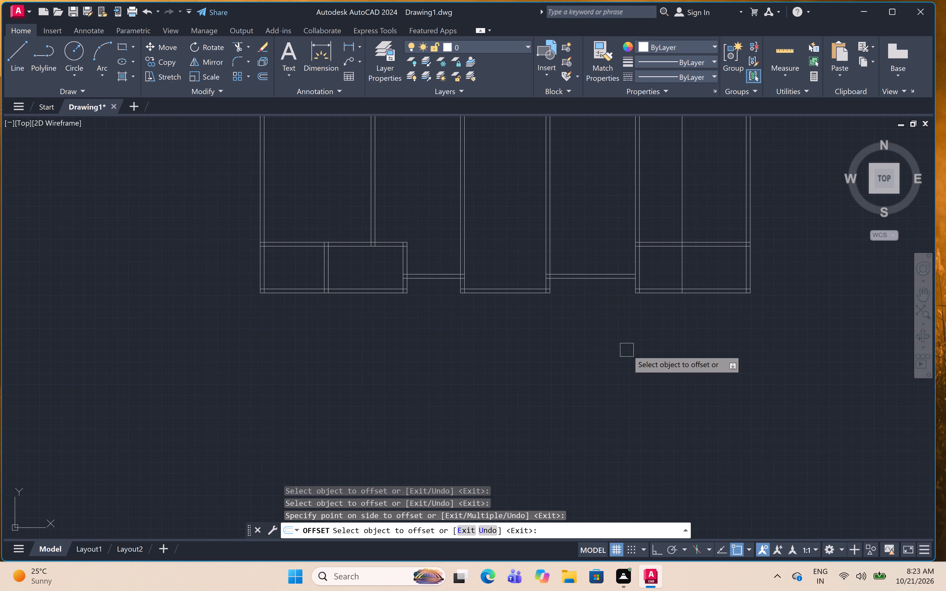
Offset the new vertical line in the bottom-right room by 7' to the left, into the adjoining recessed room.
key("space")
key("space")
key("7")
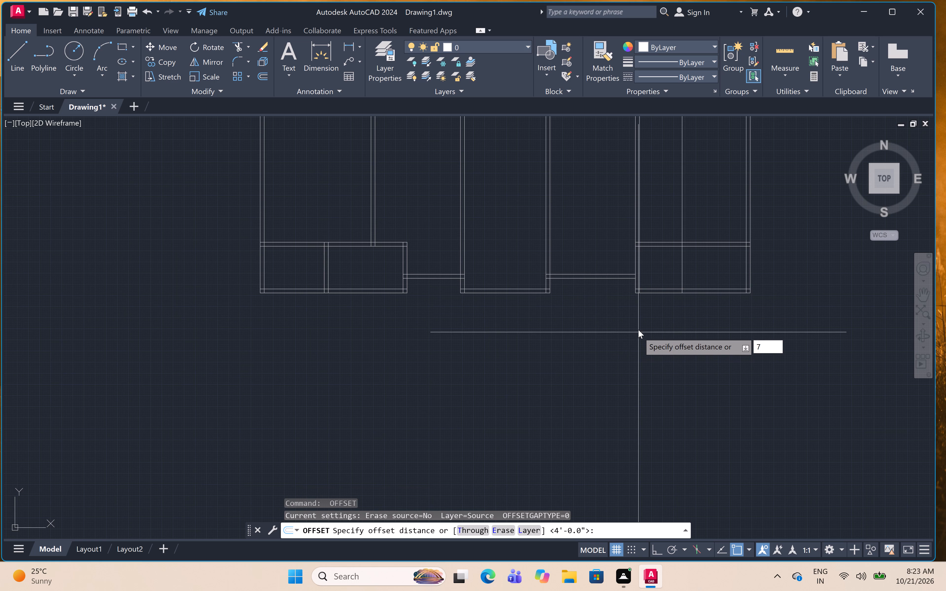
key("apostrophe")
key("space")
left_click(683, 260)
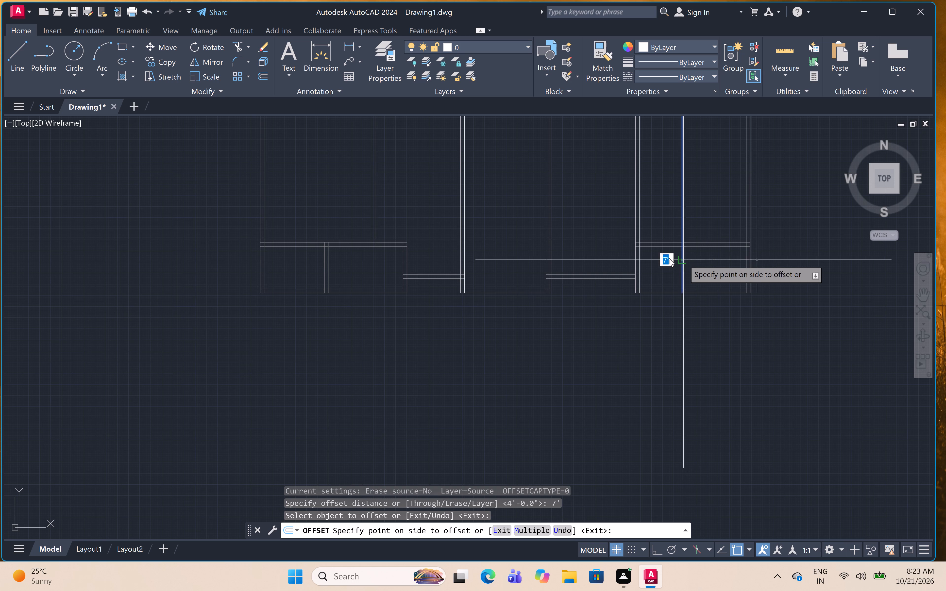
left_click(584, 262)
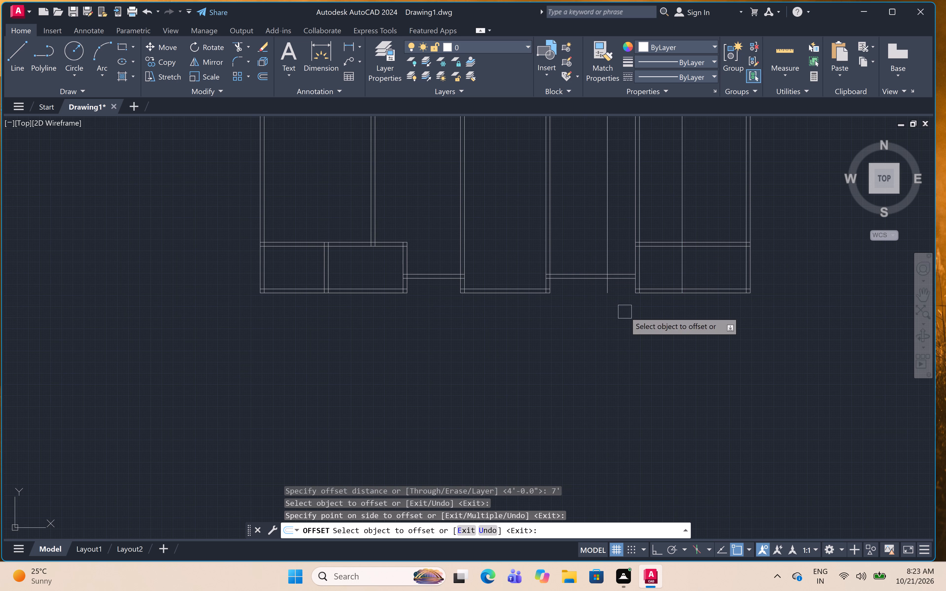
key("Escape")
Offset the new vertical line in the recessed room beside the bottom-right room by 4.5" to the left.
key("o")
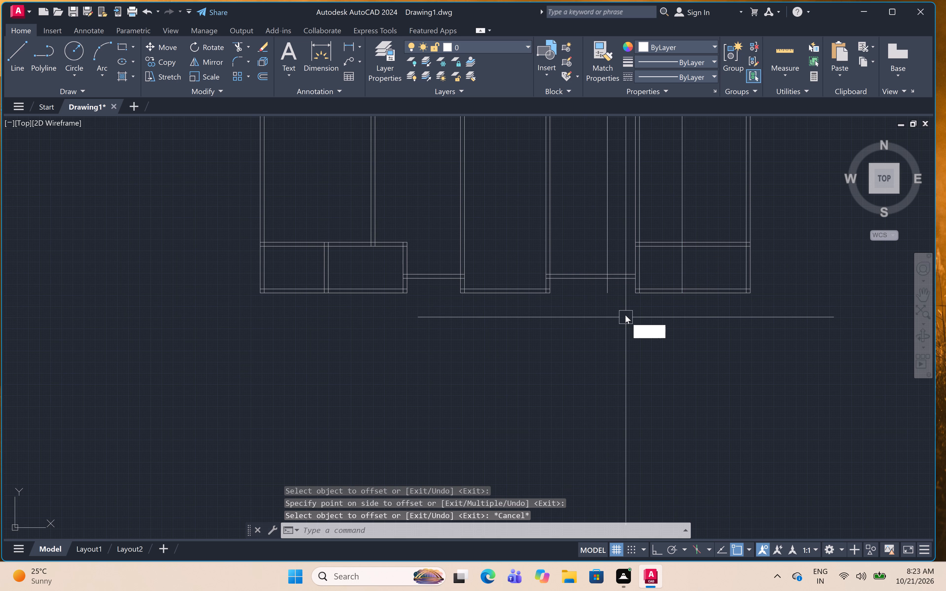
type("FF")
key("space")
type("4.")
key("5")
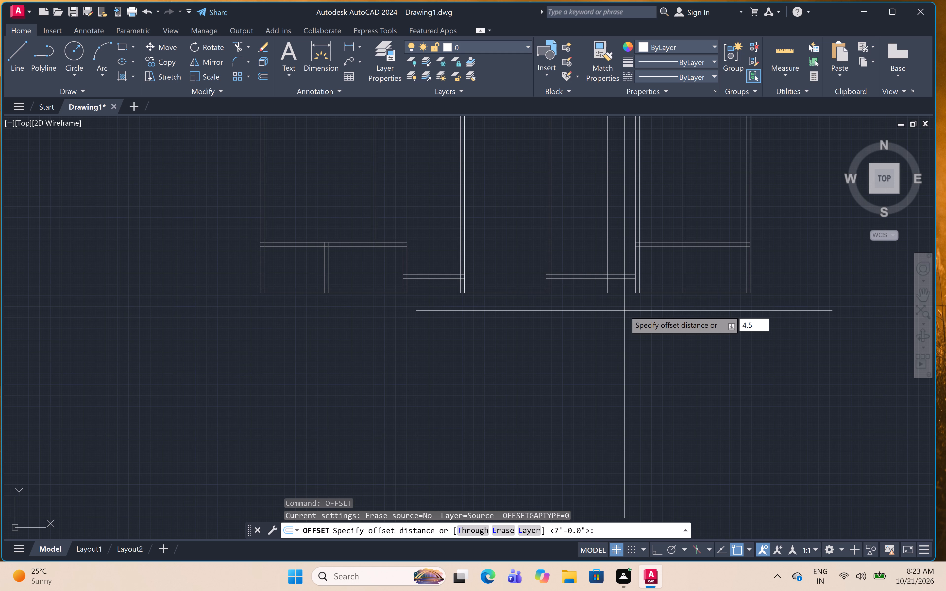
key("shift+quotedbl")
key("space")
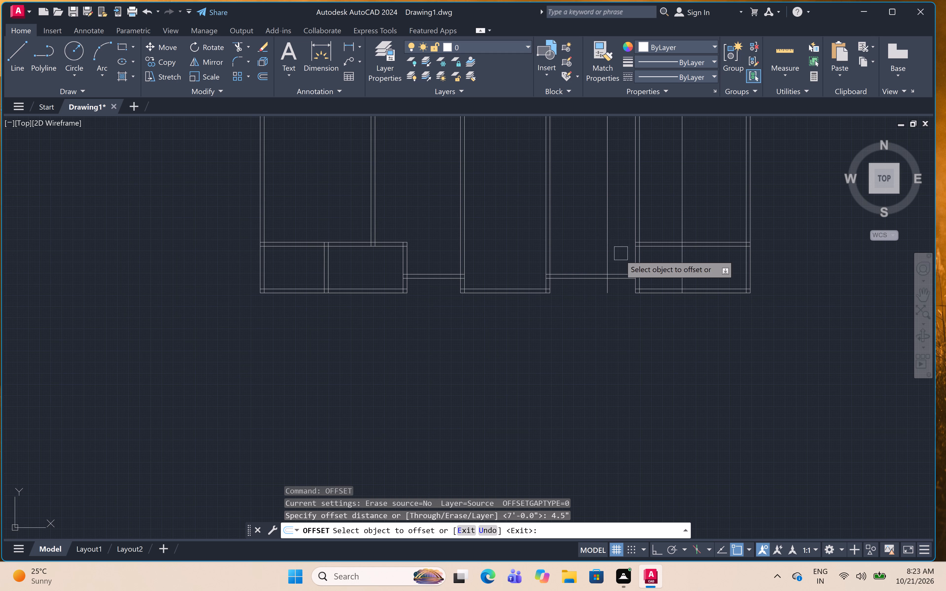
left_click(607, 252)
left_click(583, 252)
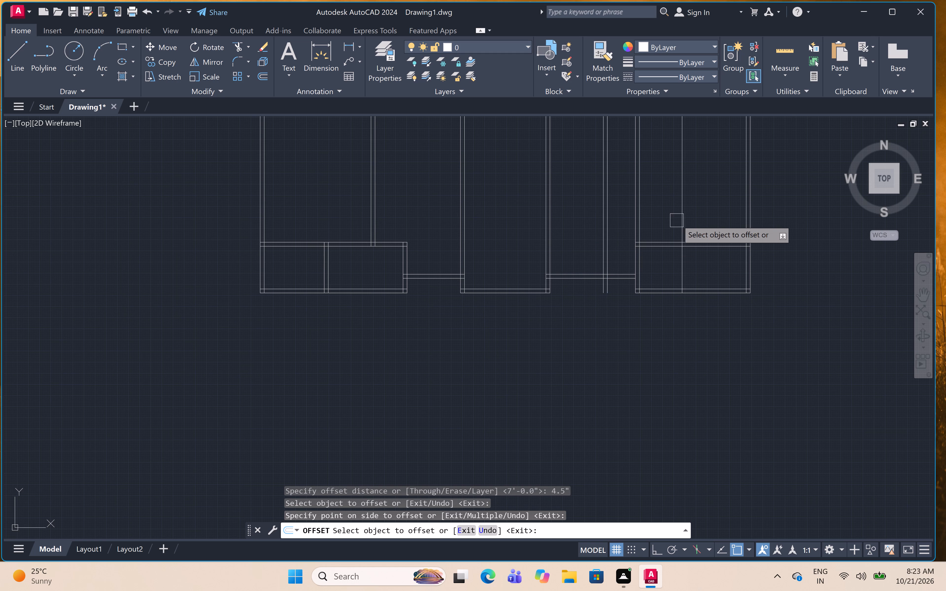
Offset the vertical line inside the bottom-right room by 4.5" to the right to form a partition wall.
left_click_drag(680, 219, 699, 220)
left_click(746, 209)
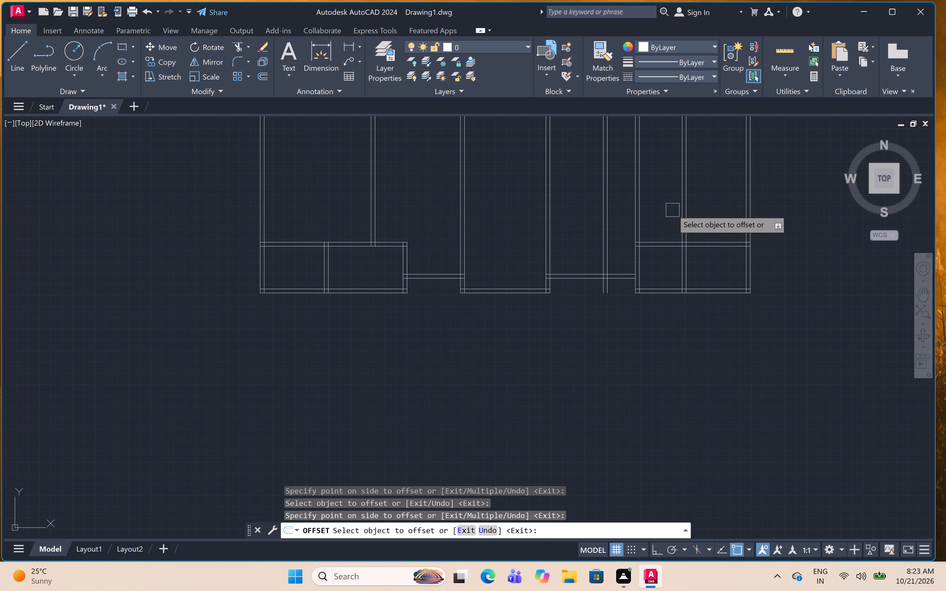
Extend the bottom-right room's two bottom wall lines left to the new wall in the recessed room.
key("Escape")
key("e")
type("X")
key("space")
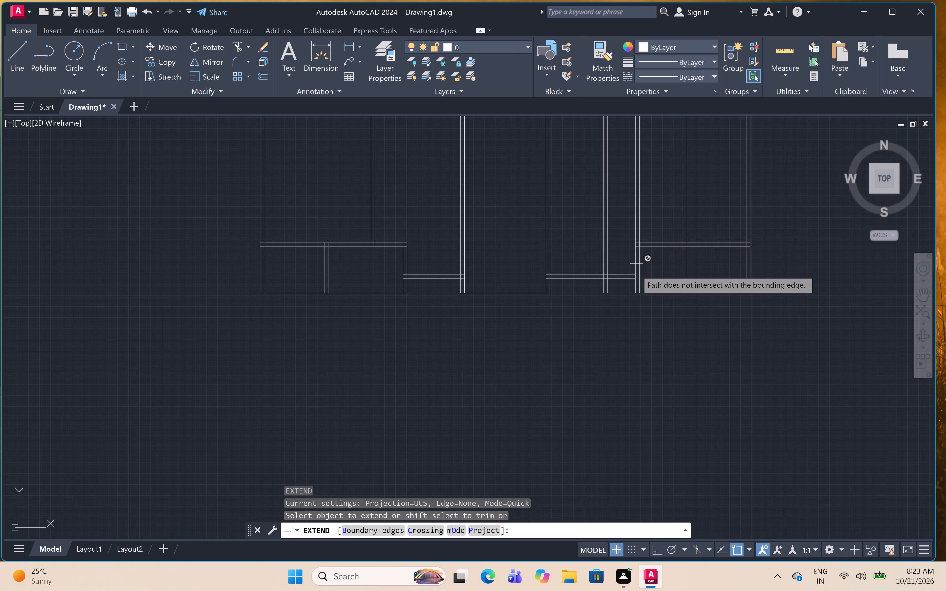
left_click(653, 276)
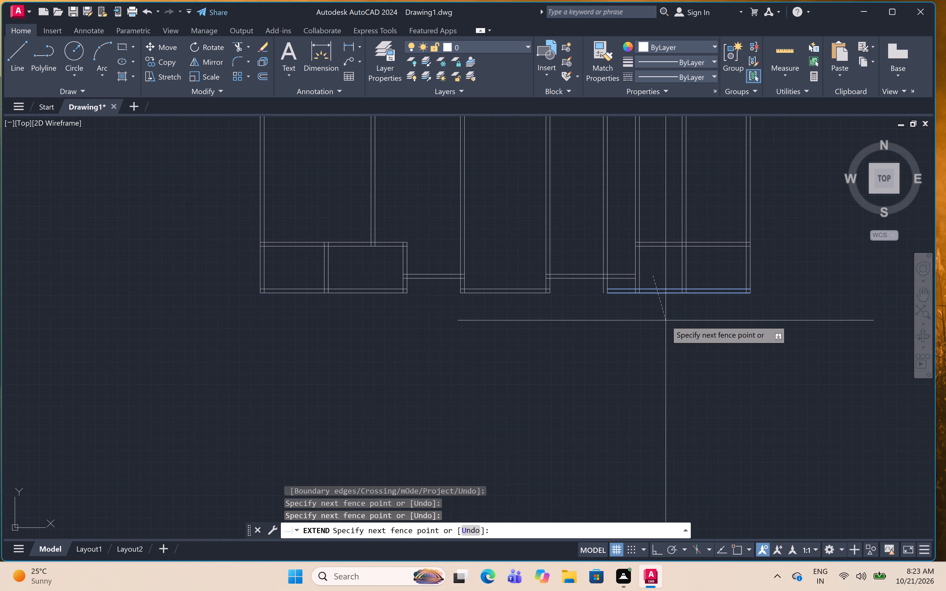
left_click(666, 320)
left_click(625, 291)
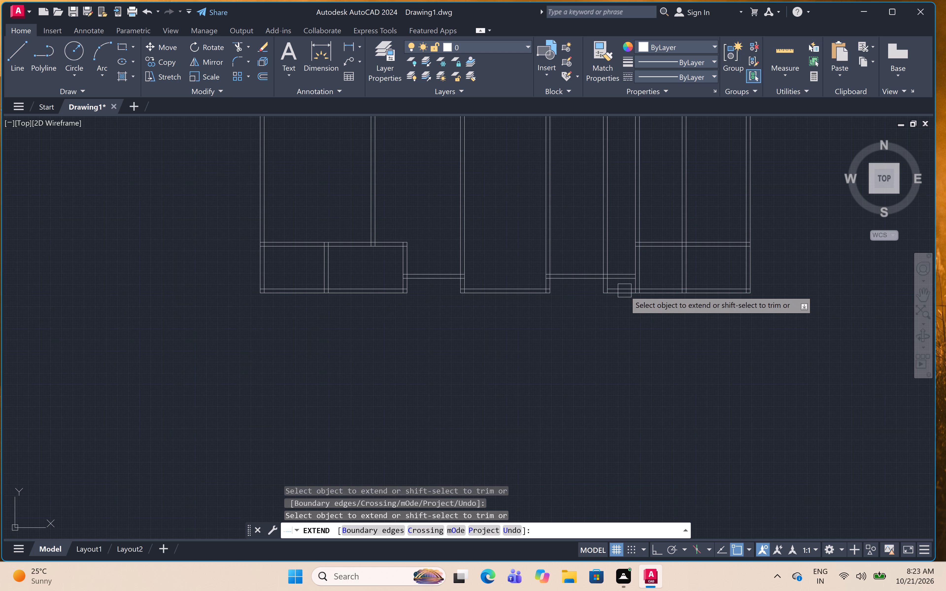
left_click(623, 289)
key("ctrl+z")
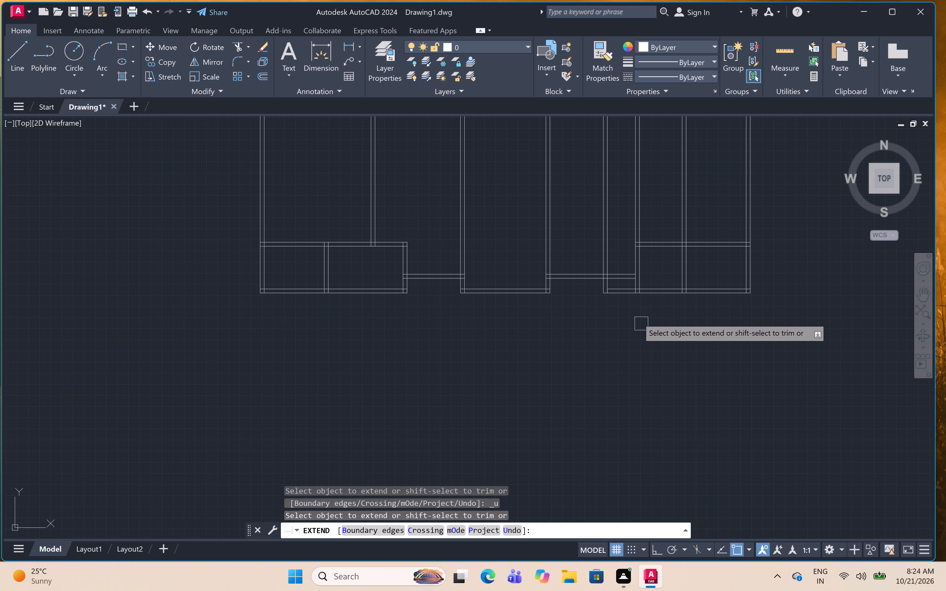
scroll(622, 290, "up", 5)
left_click(629, 240)
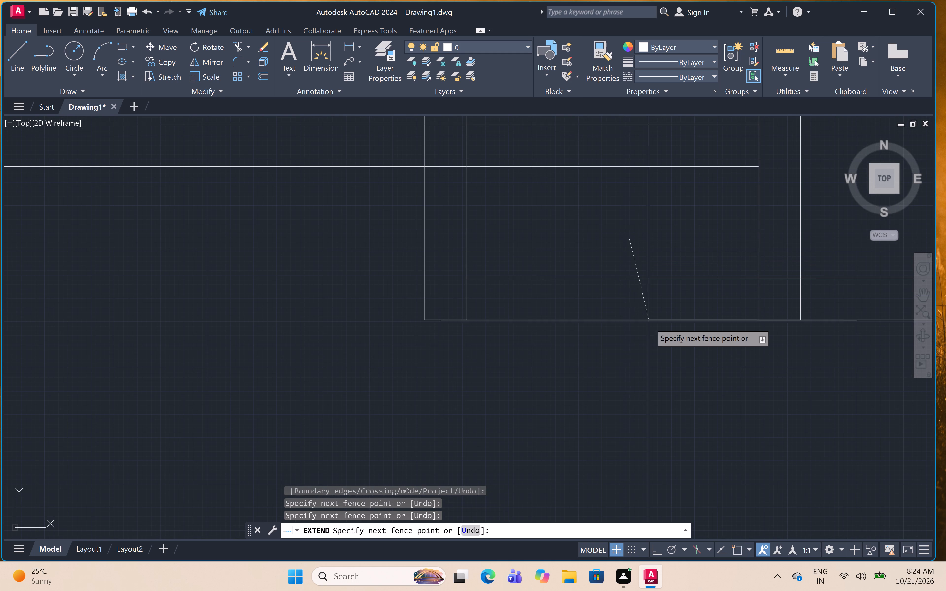
left_click(652, 334)
scroll(578, 282, "down", 5)
middle_click_drag(614, 373, 629, 423)
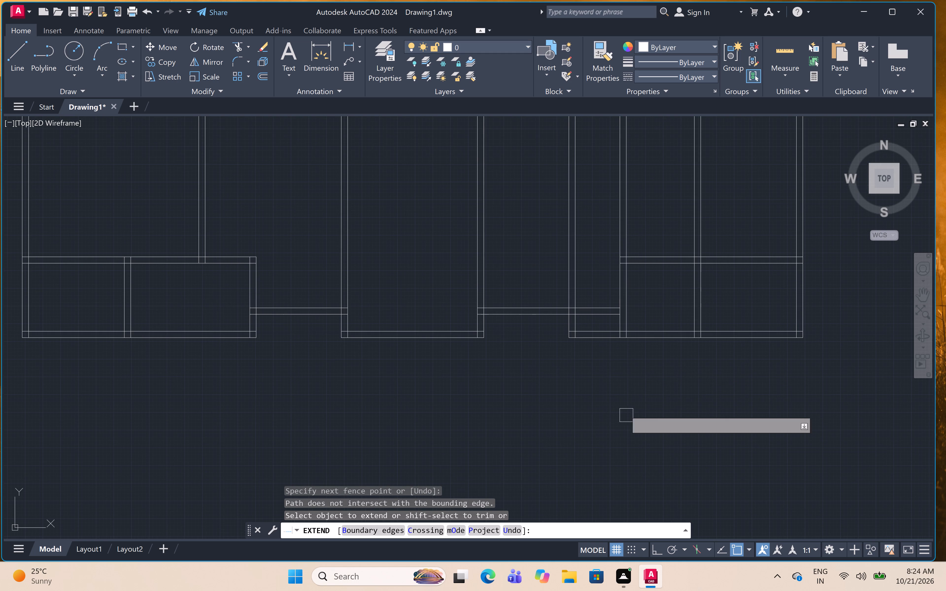
Extend the bottom-right room's two upper wall lines left to the new wall's outer line.
left_click(651, 233)
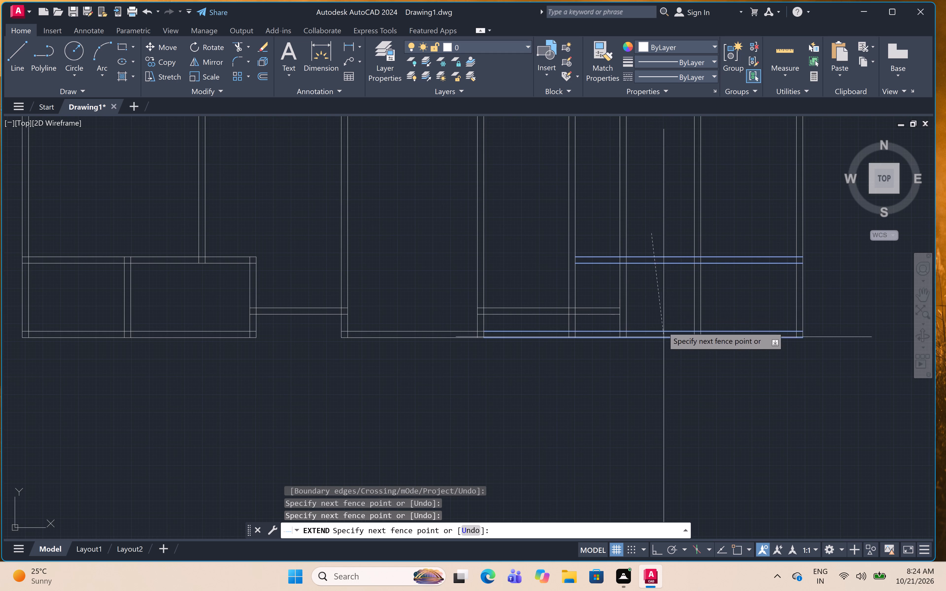
left_click(659, 303)
left_click(641, 225)
left_click(642, 304)
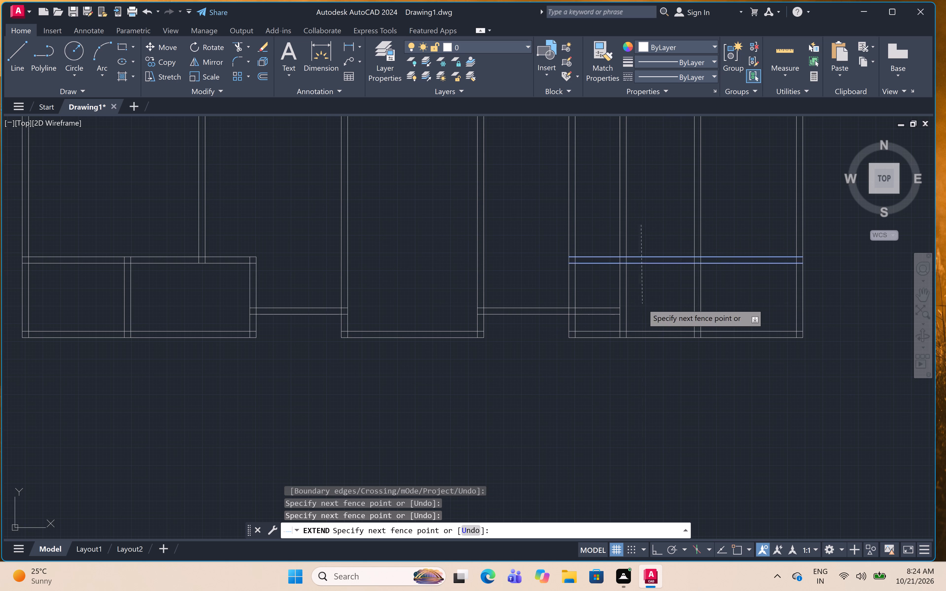
key("Escape")
Trim the recessed wall's horizontal lines and the old left wall's vertical lines inside the widened bottom-right room.
type("TR")
key("space")
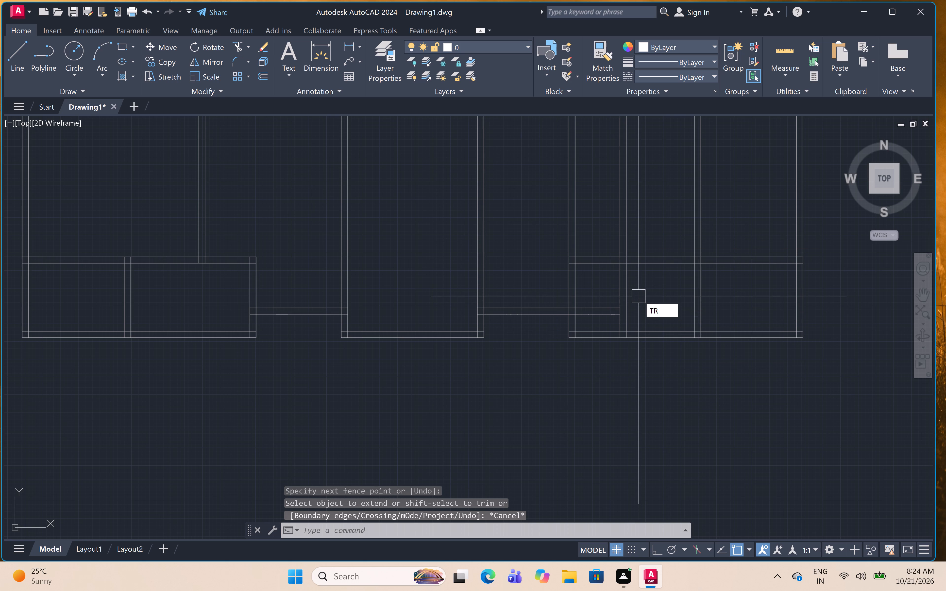
left_click(597, 313)
left_click(595, 310)
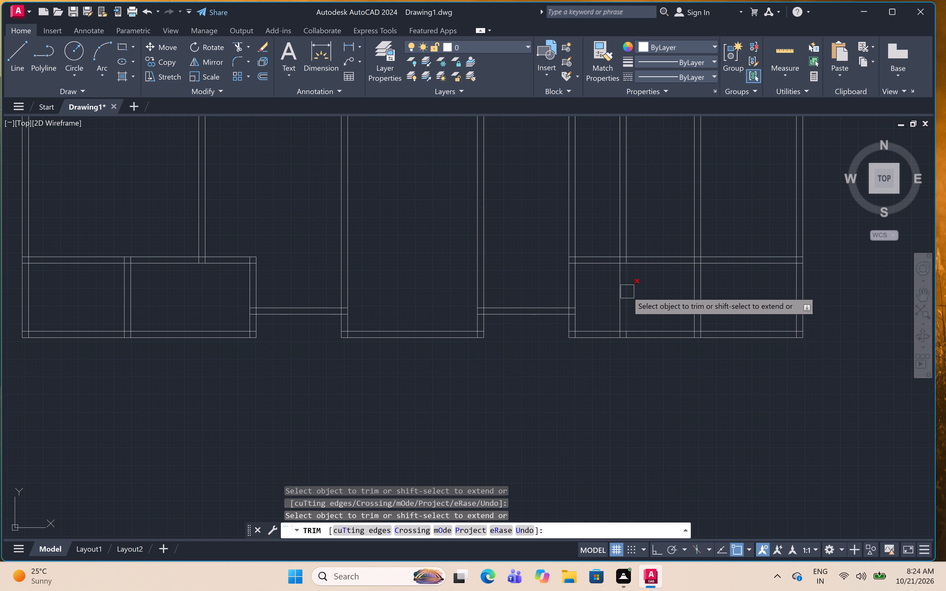
left_click(627, 291)
left_click(622, 294)
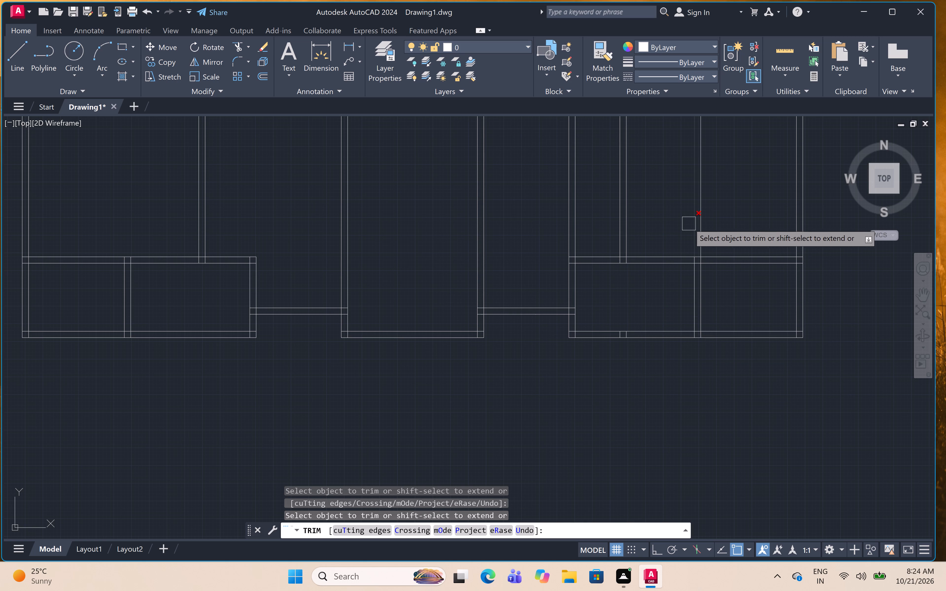
Trim the partition's two vertical lines above the upper wall of the widened bottom-right room.
scroll(680, 232, "up", 1)
left_click(680, 232)
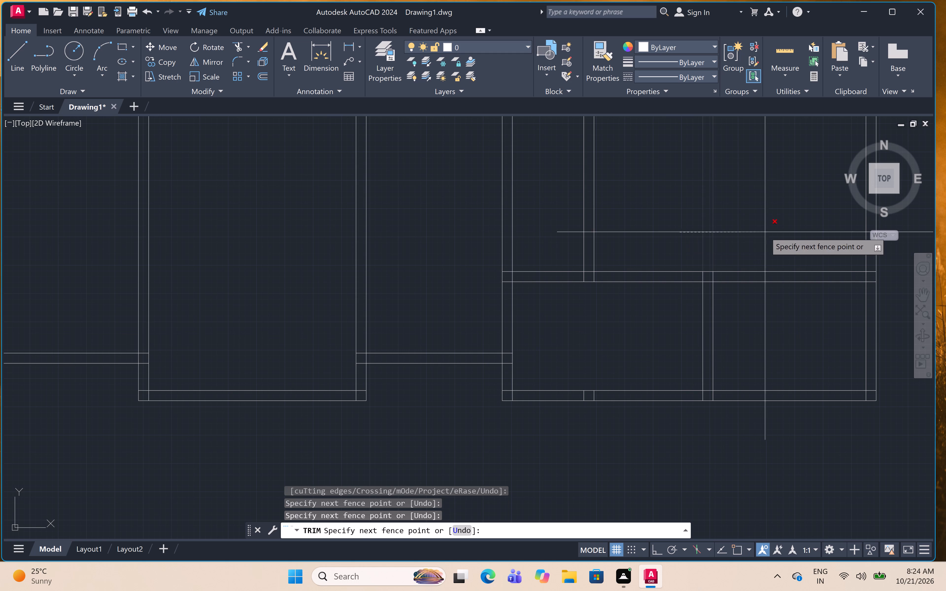
left_click(765, 231)
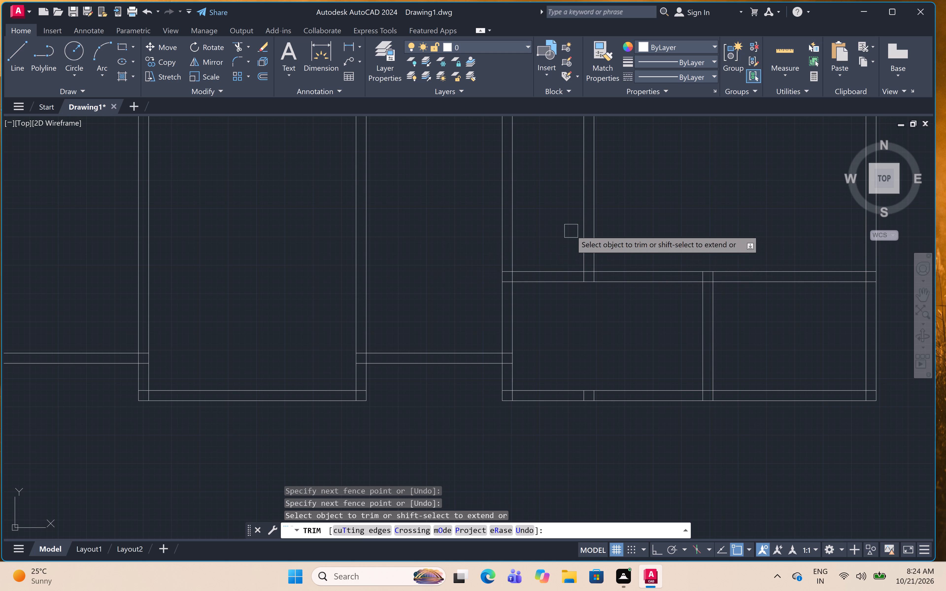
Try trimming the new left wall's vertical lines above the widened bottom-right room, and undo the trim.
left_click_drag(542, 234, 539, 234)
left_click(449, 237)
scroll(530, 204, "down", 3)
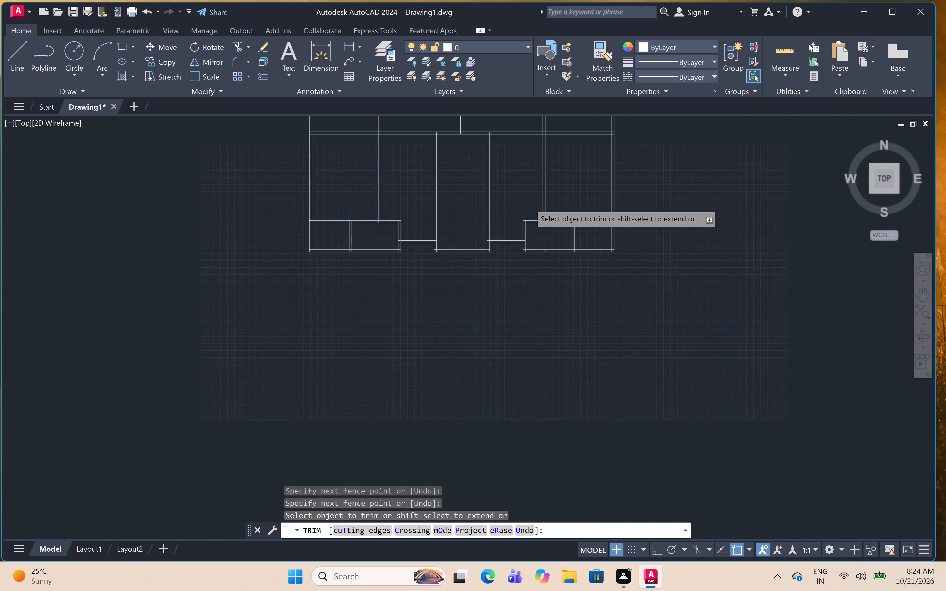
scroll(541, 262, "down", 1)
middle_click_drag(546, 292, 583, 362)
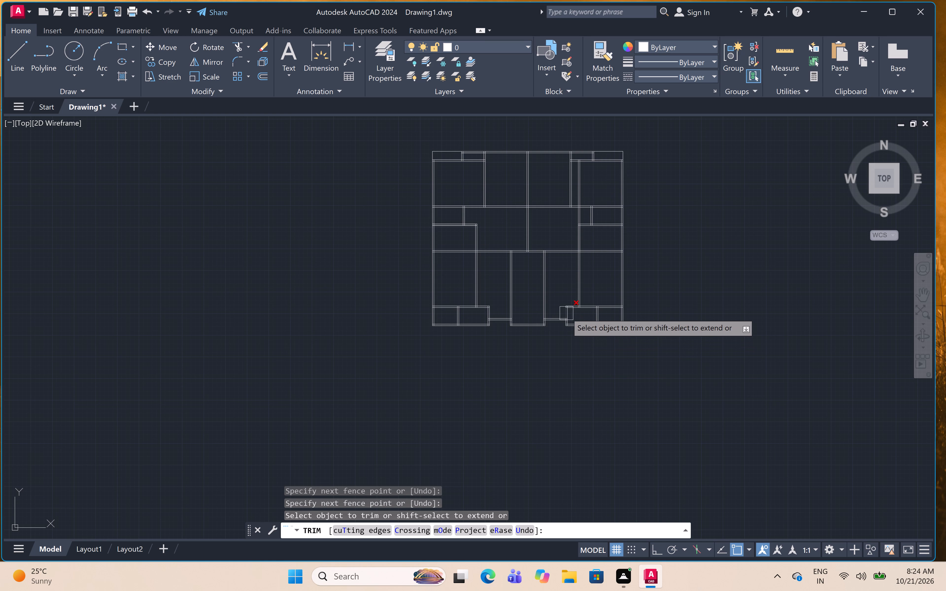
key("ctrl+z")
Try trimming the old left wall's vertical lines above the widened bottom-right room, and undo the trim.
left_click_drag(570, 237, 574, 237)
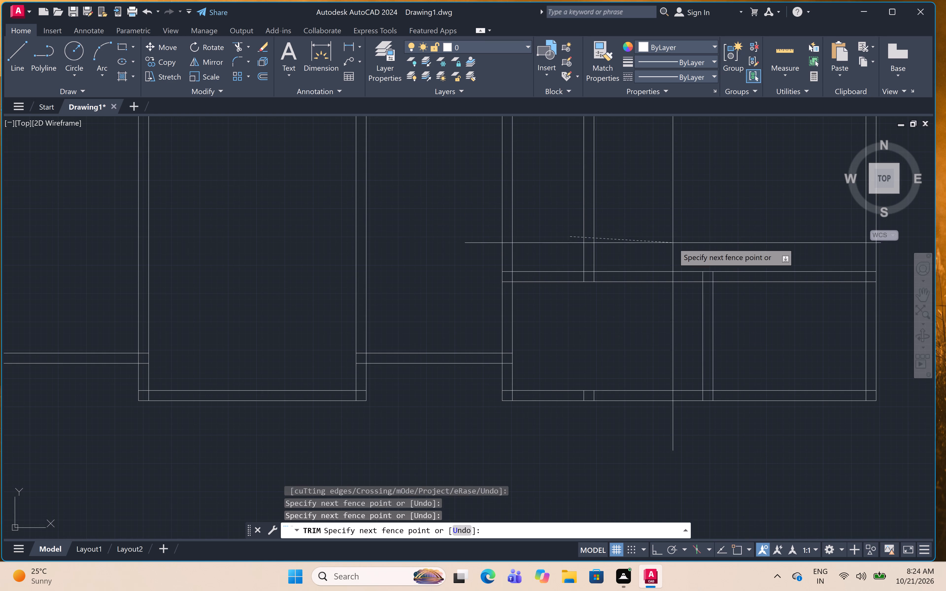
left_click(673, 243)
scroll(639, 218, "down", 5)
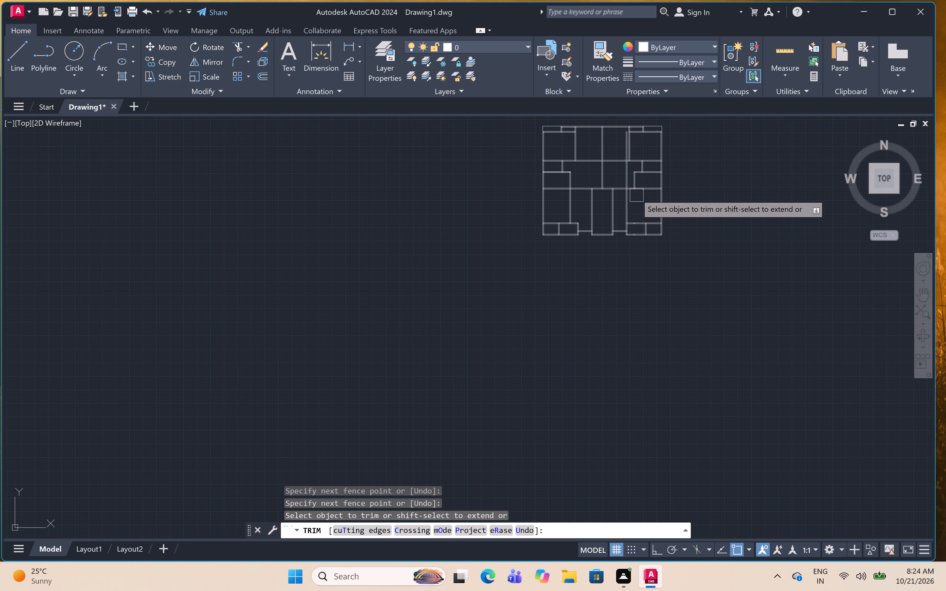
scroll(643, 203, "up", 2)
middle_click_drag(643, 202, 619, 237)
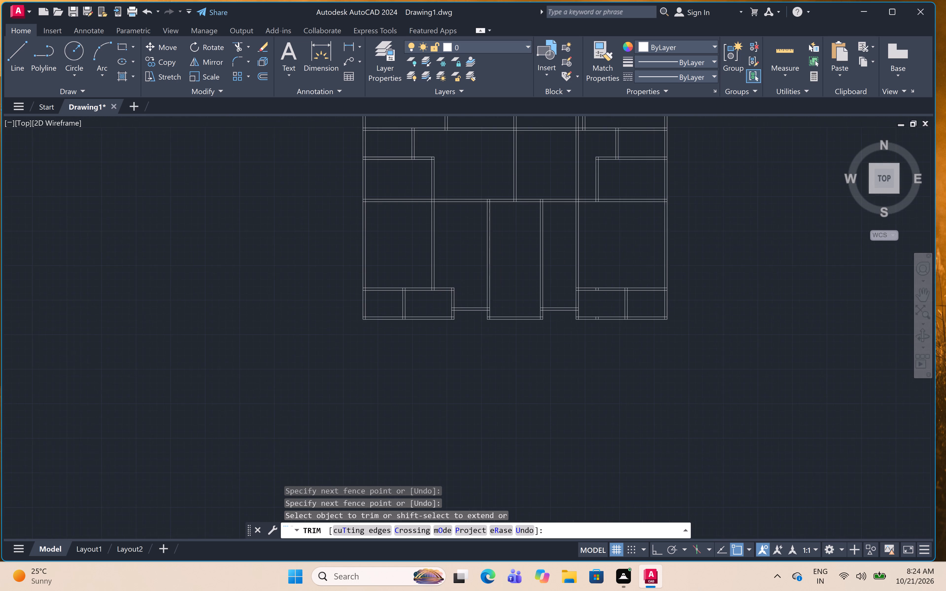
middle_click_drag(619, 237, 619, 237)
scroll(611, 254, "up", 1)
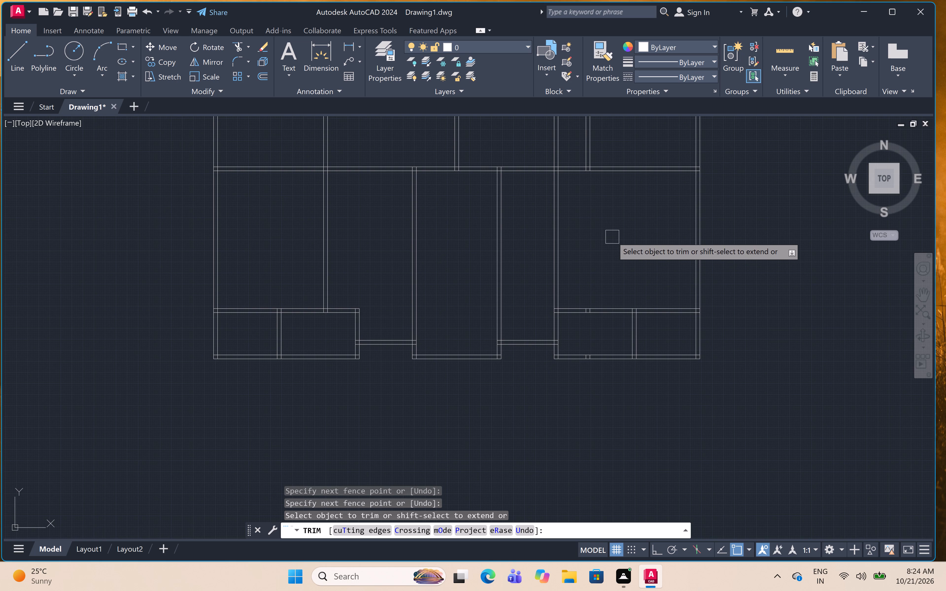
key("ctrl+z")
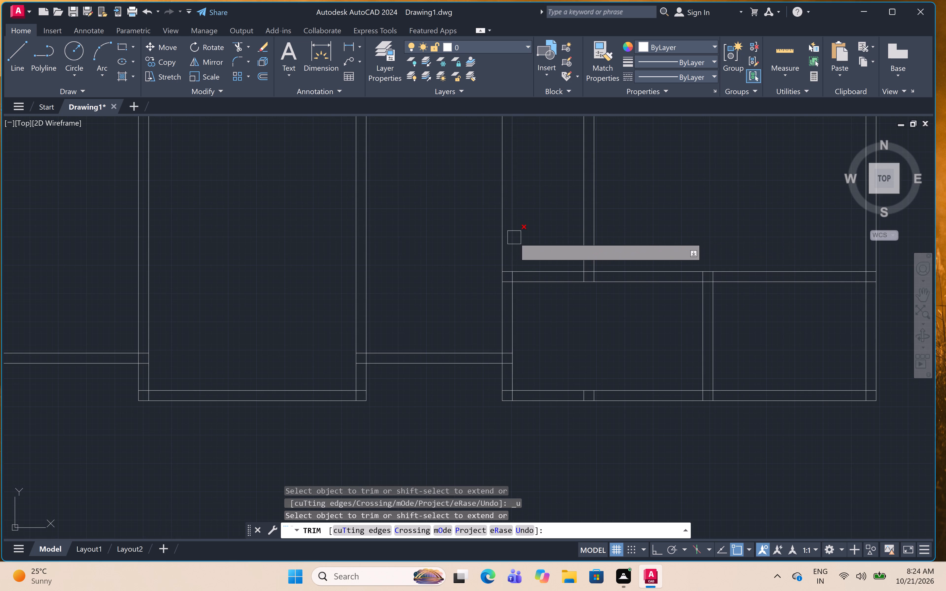
Trim the new left wall's two vertical lines above the upper wall of the widened bottom-right room.
left_click(529, 214)
left_click(487, 225)
scroll(520, 205, "down", 5)
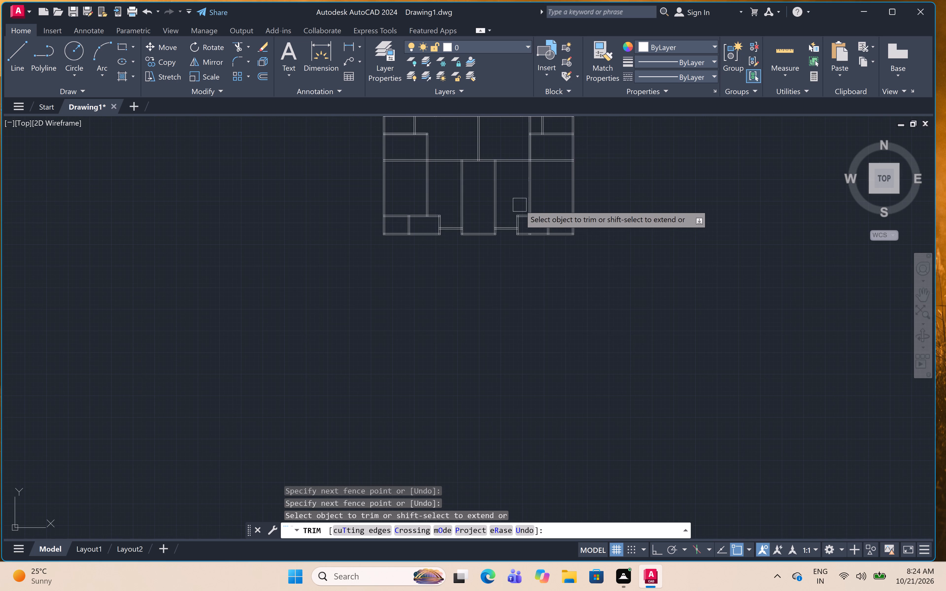
middle_click_drag(554, 280, 554, 359)
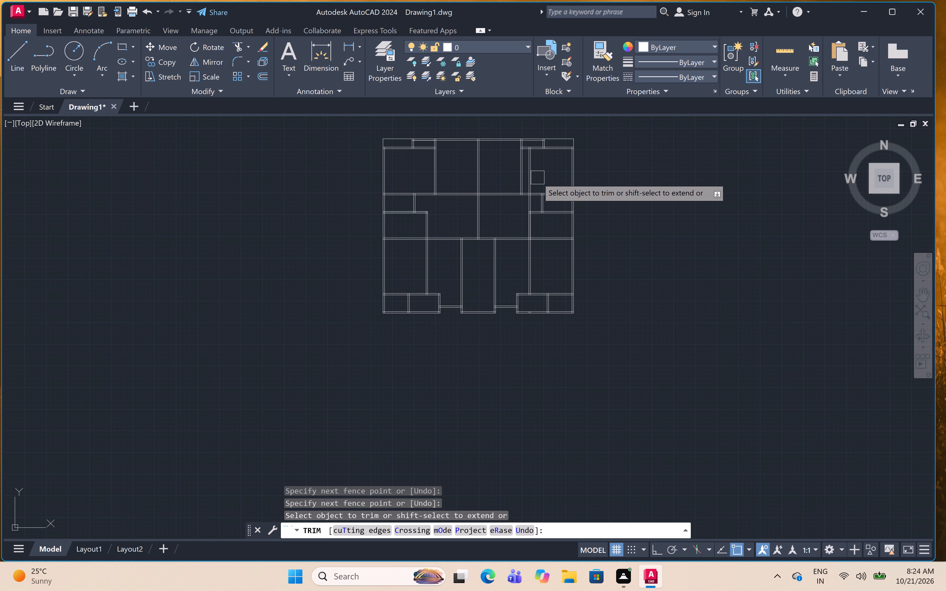
Trim the two vertical wall lines running through the large top-right room.
scroll(528, 195, "up", 2)
scroll(554, 164, "up", 1)
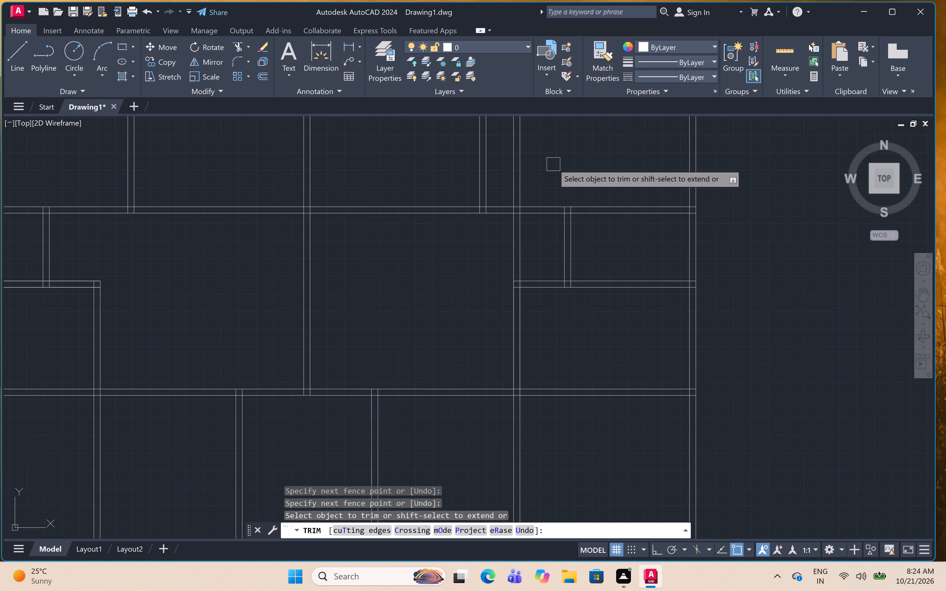
left_click(533, 162)
left_click(504, 180)
scroll(544, 164, "down", 2)
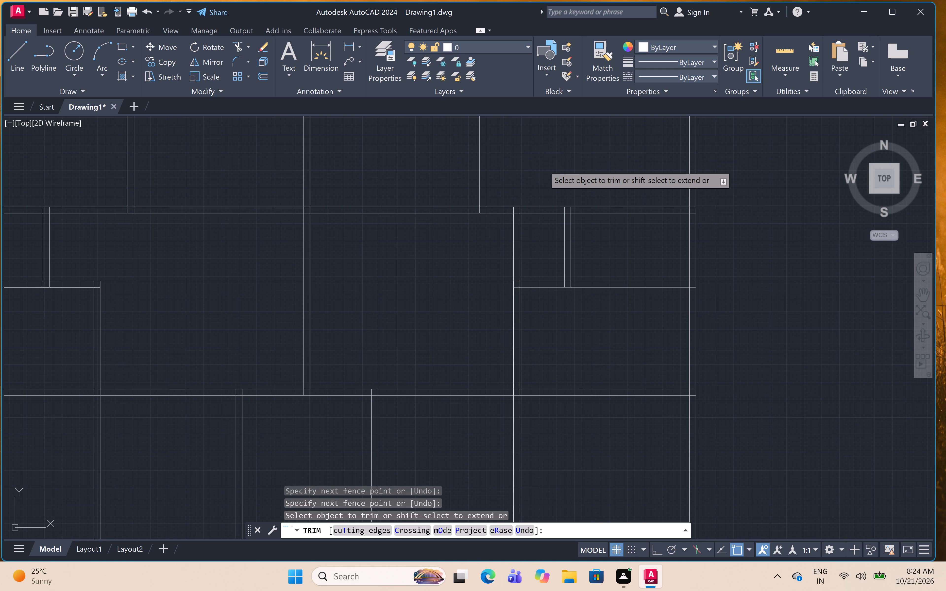
scroll(543, 174, "down", 3)
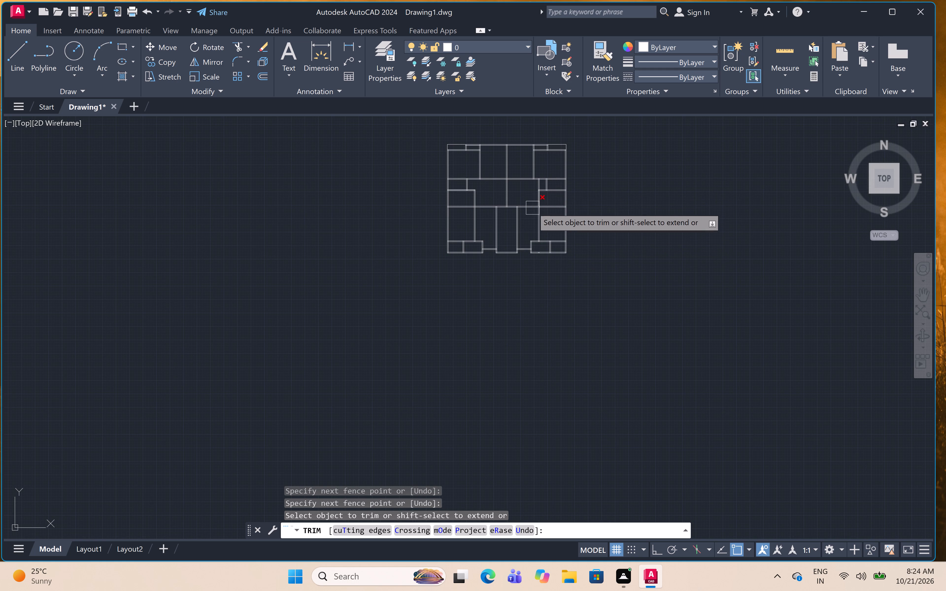
Trim the two vertical lines left of the small middle-right room, including their leftover pieces within the horizontal wall above.
scroll(540, 179, "up", 6)
left_click(570, 218)
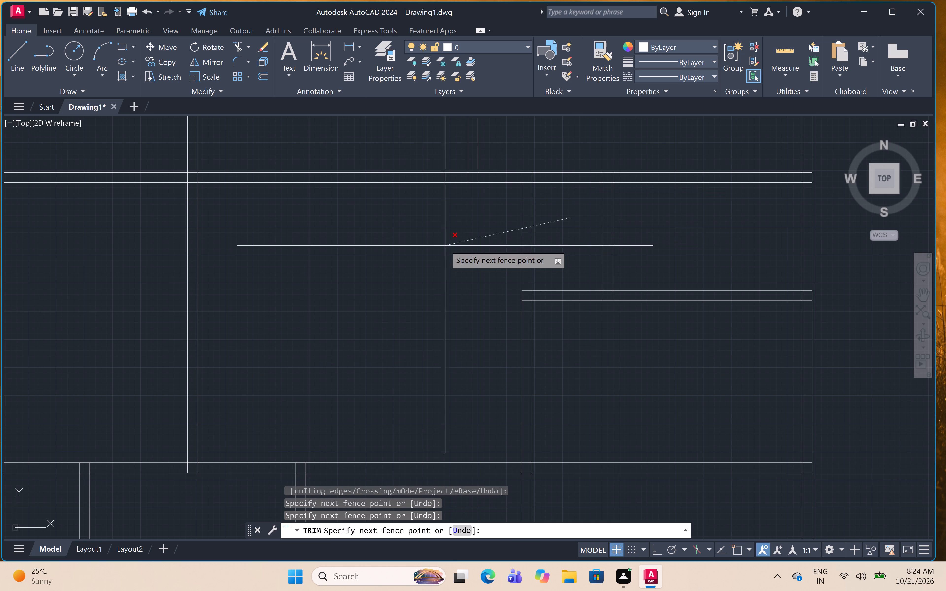
left_click(445, 246)
scroll(514, 167, "up", 5)
left_click_drag(544, 228, 553, 228)
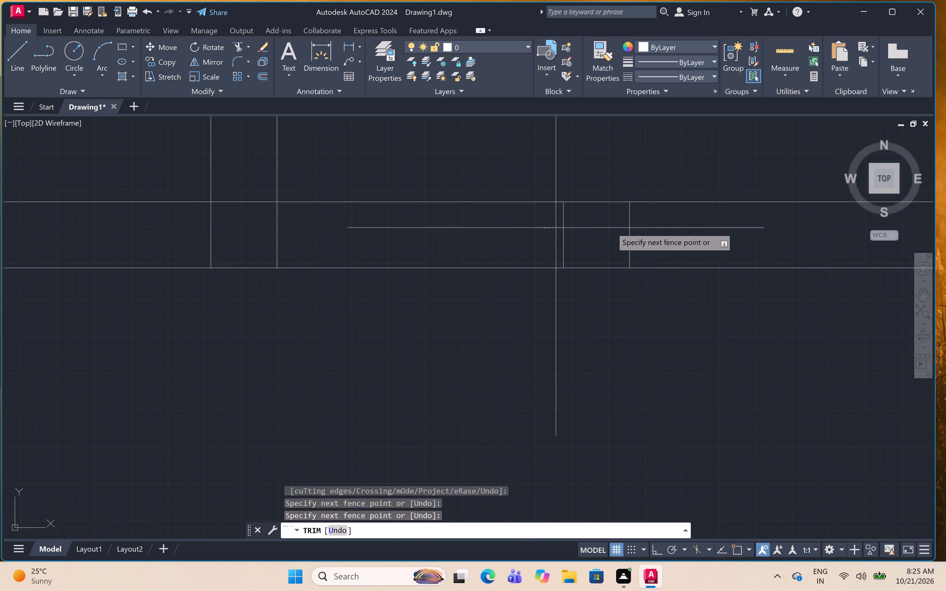
left_click(691, 227)
scroll(613, 190, "down", 9)
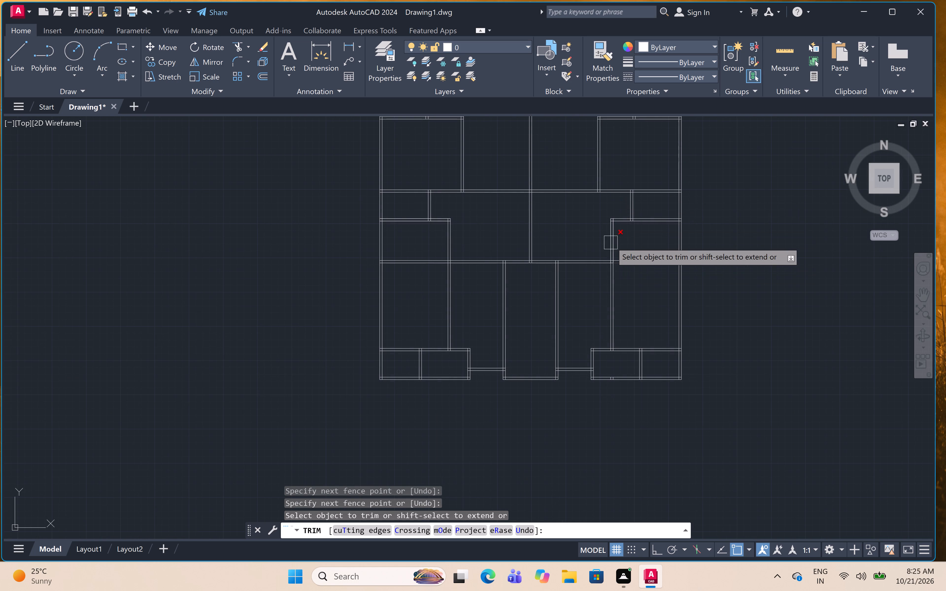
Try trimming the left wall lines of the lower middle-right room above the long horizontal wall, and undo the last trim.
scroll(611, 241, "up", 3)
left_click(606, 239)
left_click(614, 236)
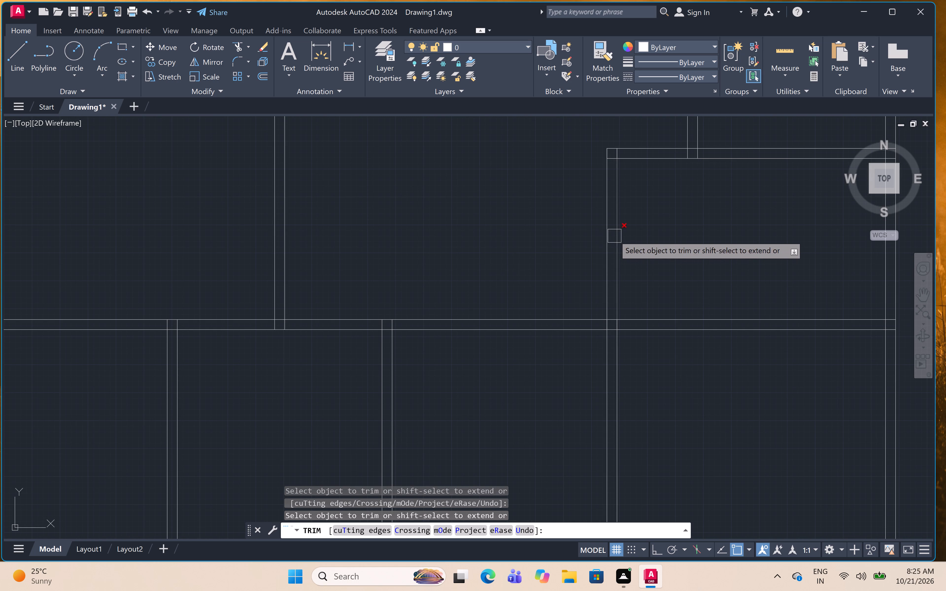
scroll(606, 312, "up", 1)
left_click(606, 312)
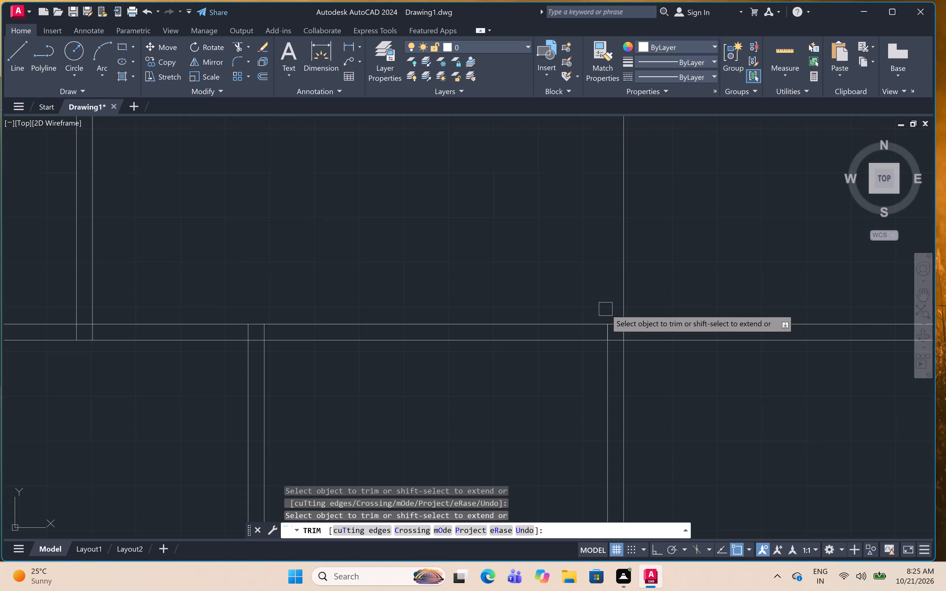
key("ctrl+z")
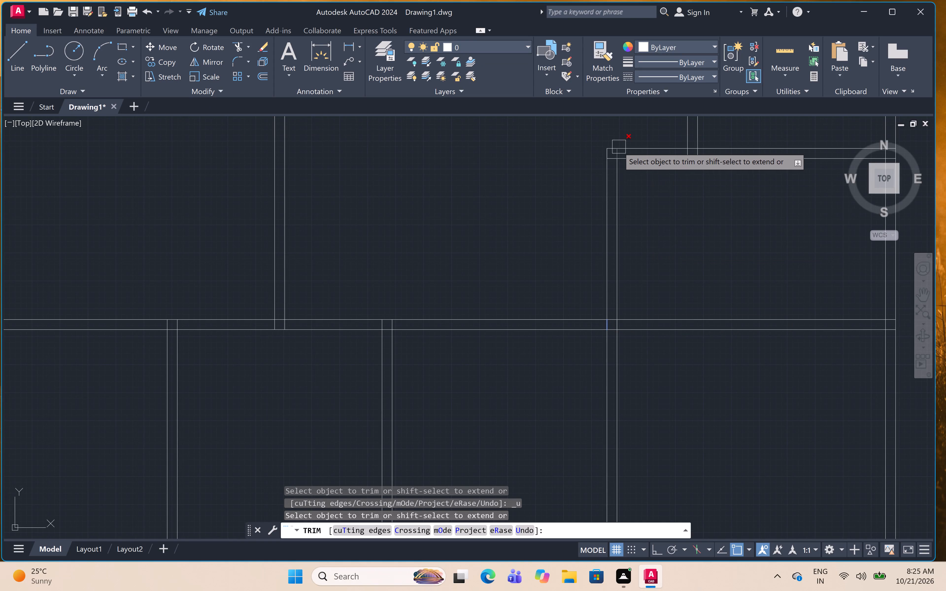
Trim the lower middle-right room's left wall lines at its upper corner and where they cross the long horizontal wall.
scroll(614, 152, "up", 4)
left_click(635, 162)
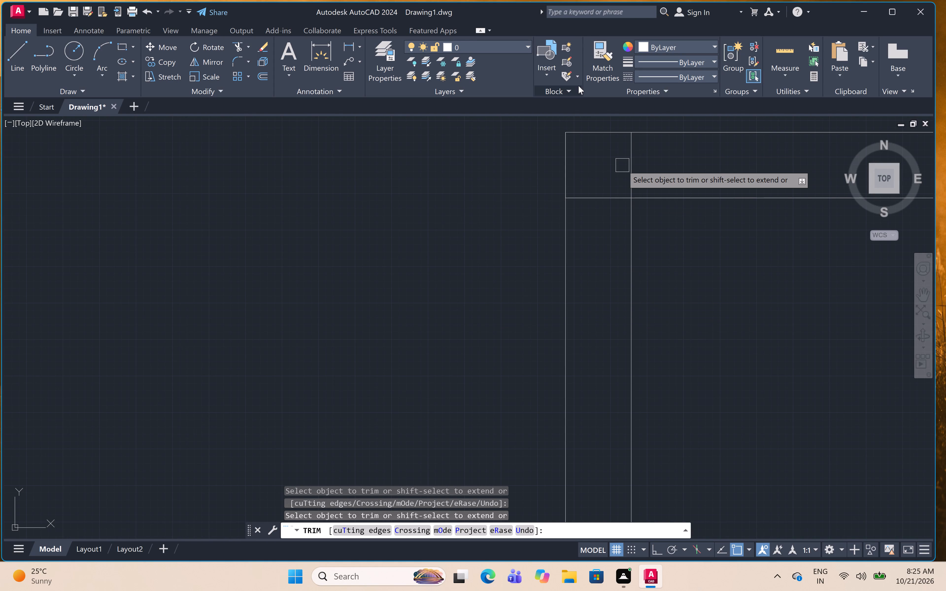
left_click(570, 165)
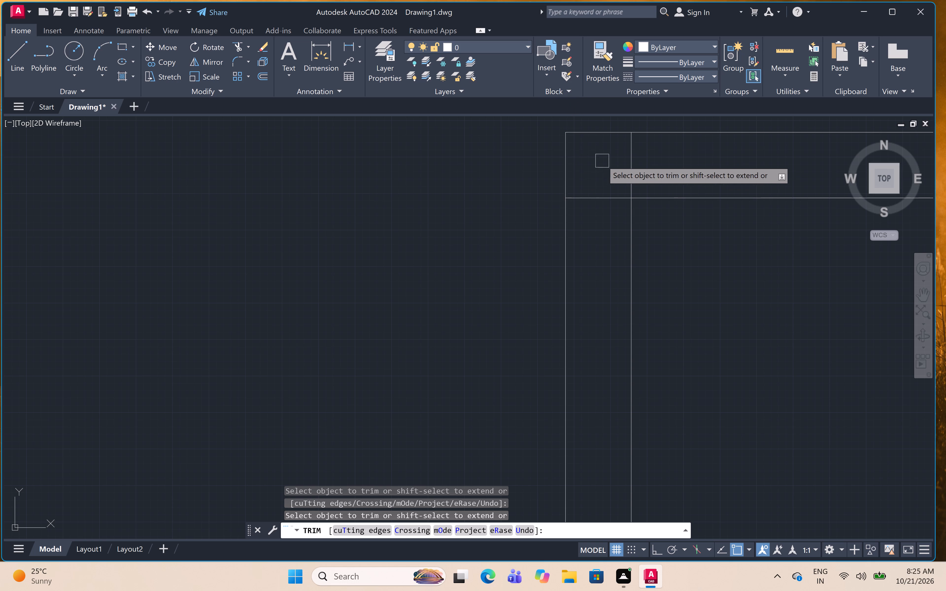
scroll(607, 160, "down", 6)
scroll(613, 332, "up", 3)
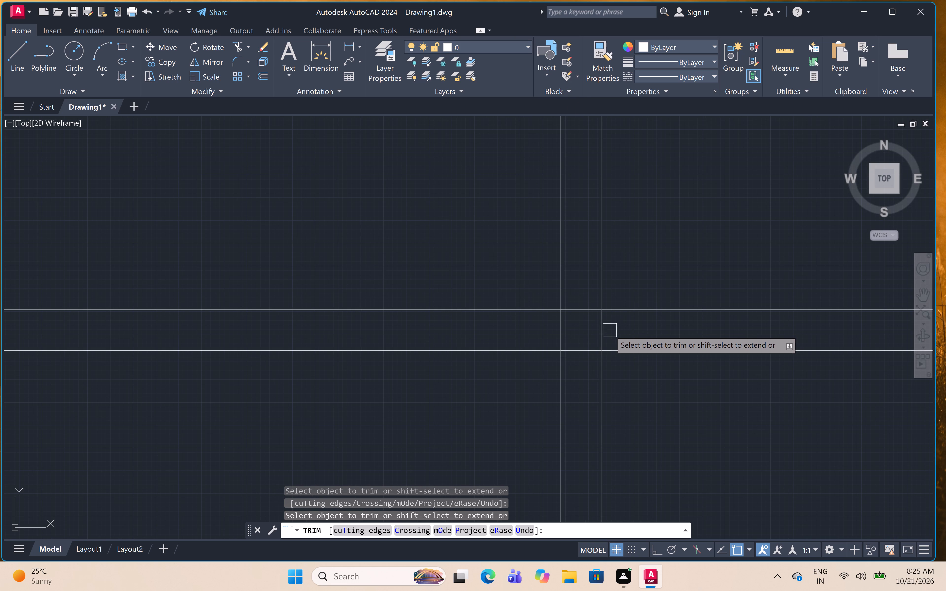
left_click(606, 332)
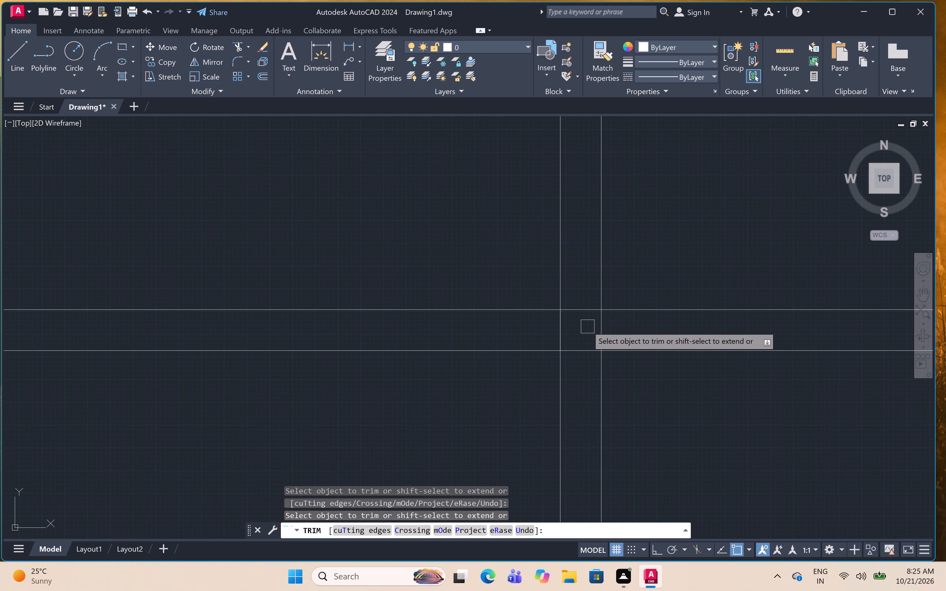
left_click(556, 330)
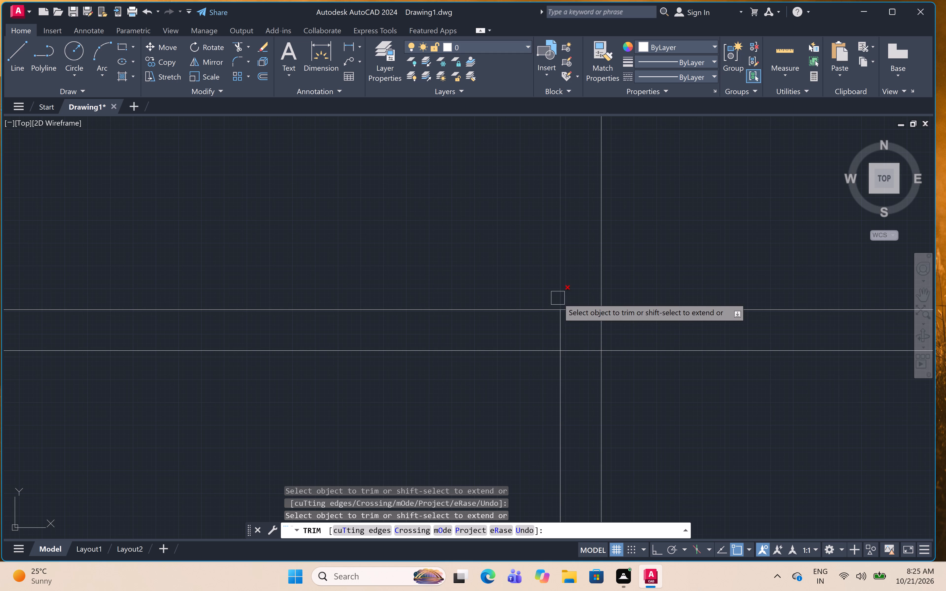
Trim the two short vertical line stubs left inside the bottom wall of the bottom-right room.
scroll(642, 289, "down", 5)
scroll(645, 383, "down", 3)
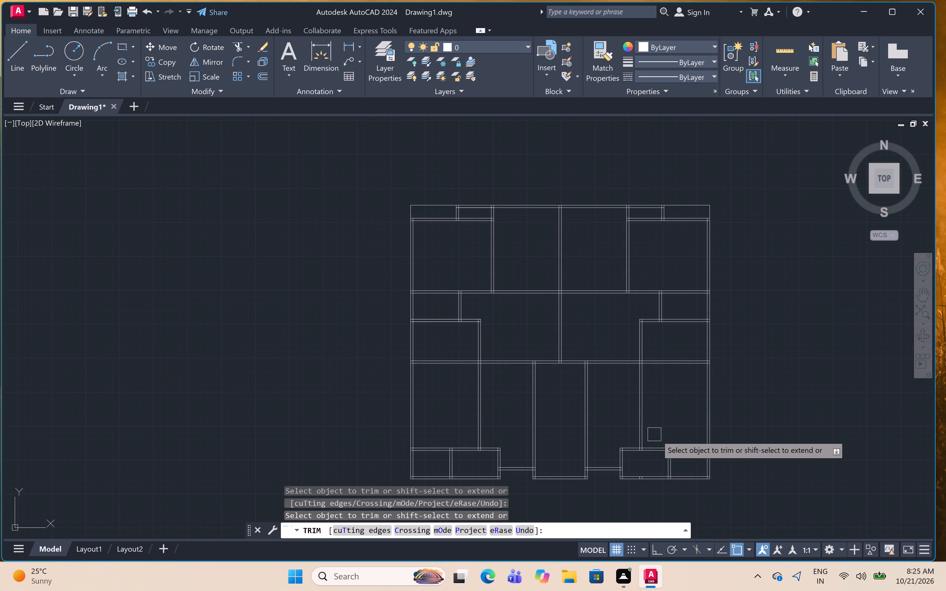
scroll(636, 484, "up", 6)
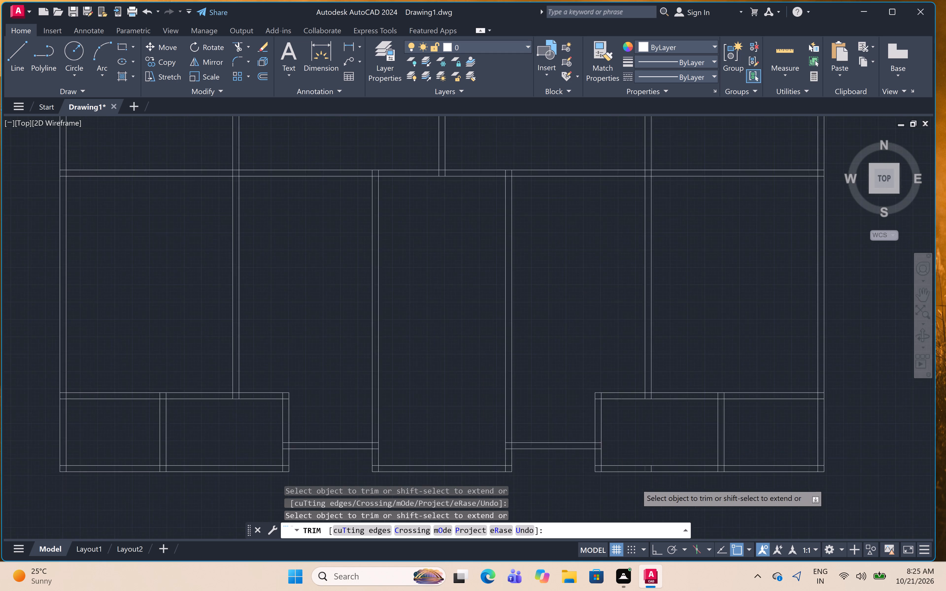
scroll(667, 466, "up", 4)
left_click_drag(670, 412, 666, 411)
left_click(527, 412)
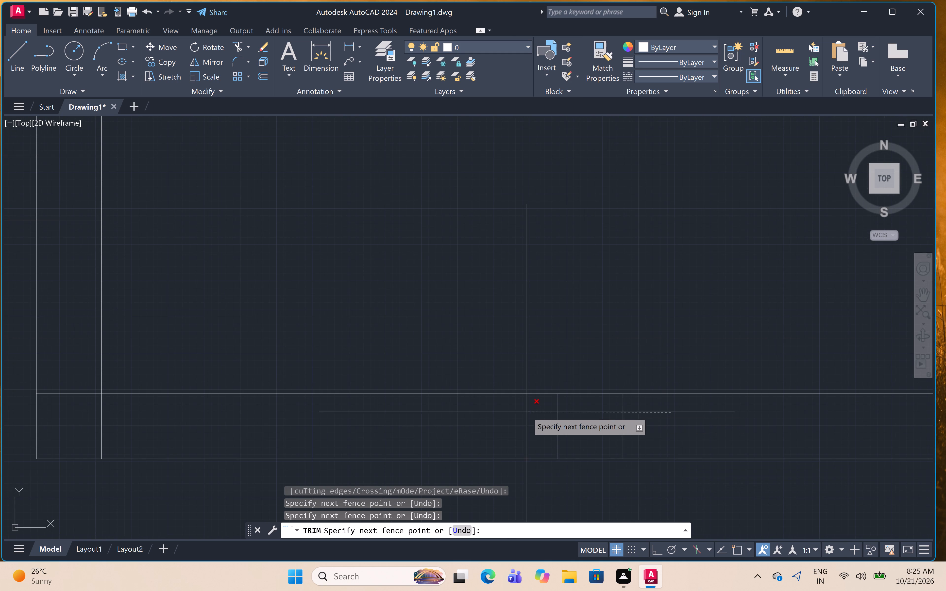
scroll(502, 330, "down", 7)
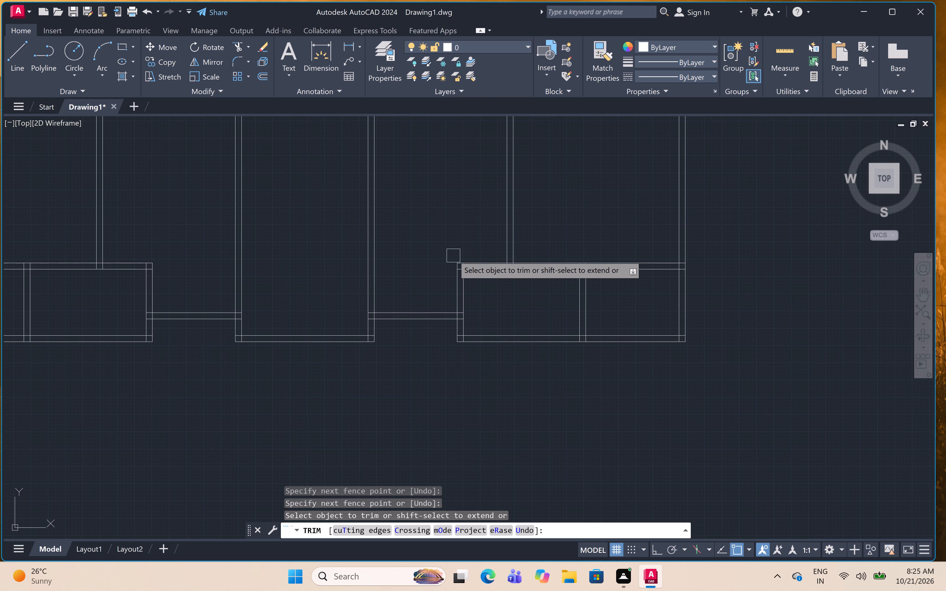
Inspect the wall junctions of the lower rooms and the overall plan for leftover lines, and end trimming.
scroll(453, 266, "up", 5)
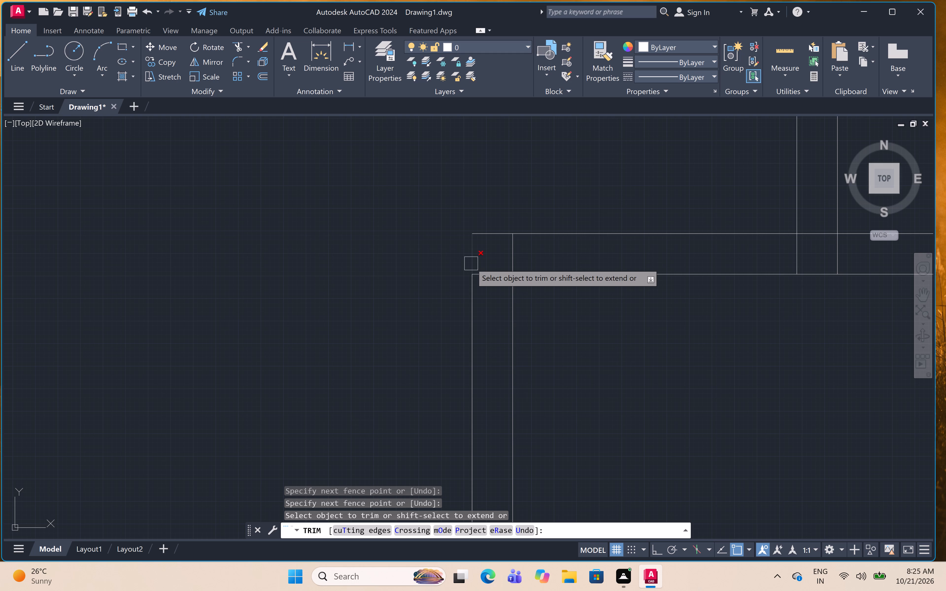
scroll(495, 258, "down", 5)
scroll(490, 232, "down", 2)
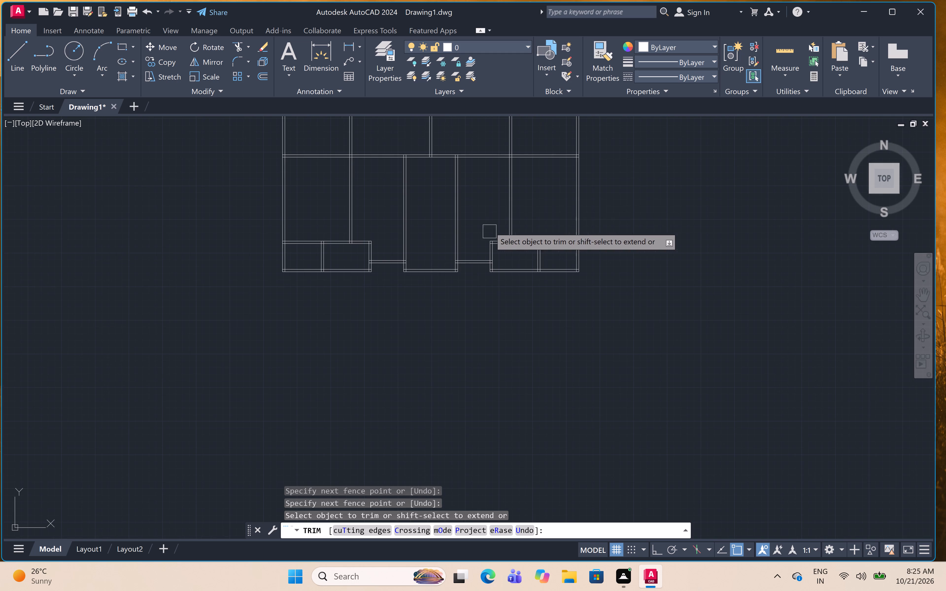
middle_click_drag(492, 200, 537, 267)
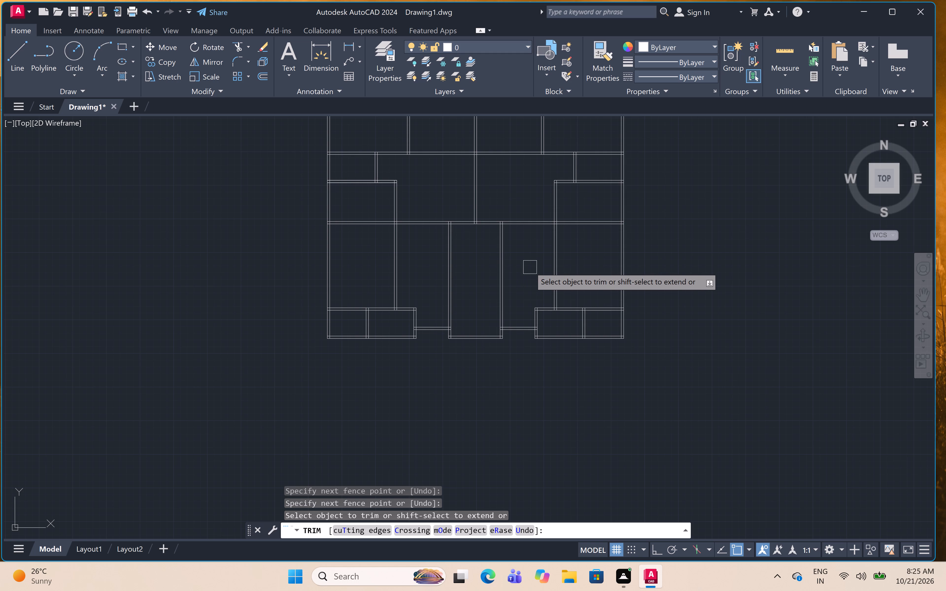
scroll(569, 248, "down", 2)
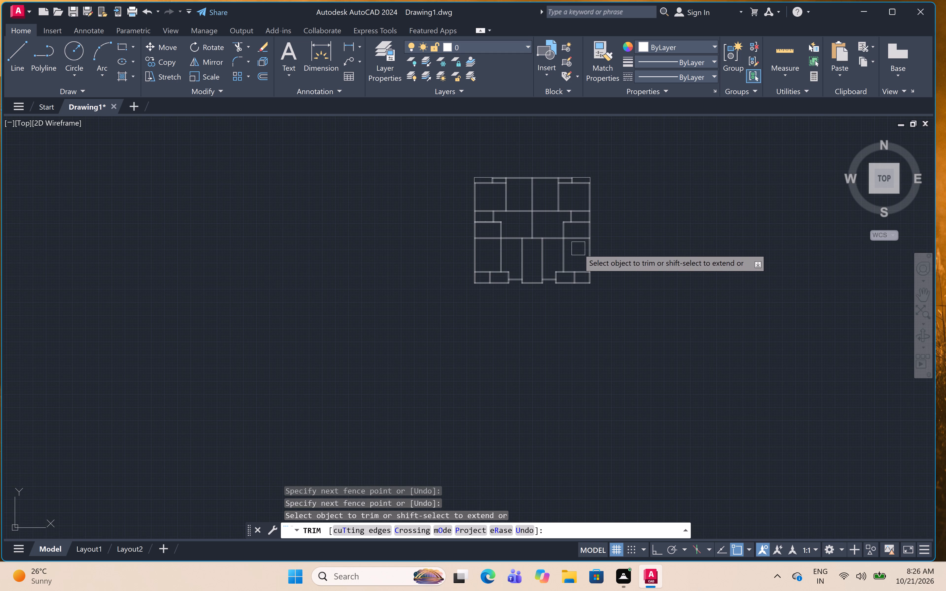
middle_click_drag(578, 248, 579, 261)
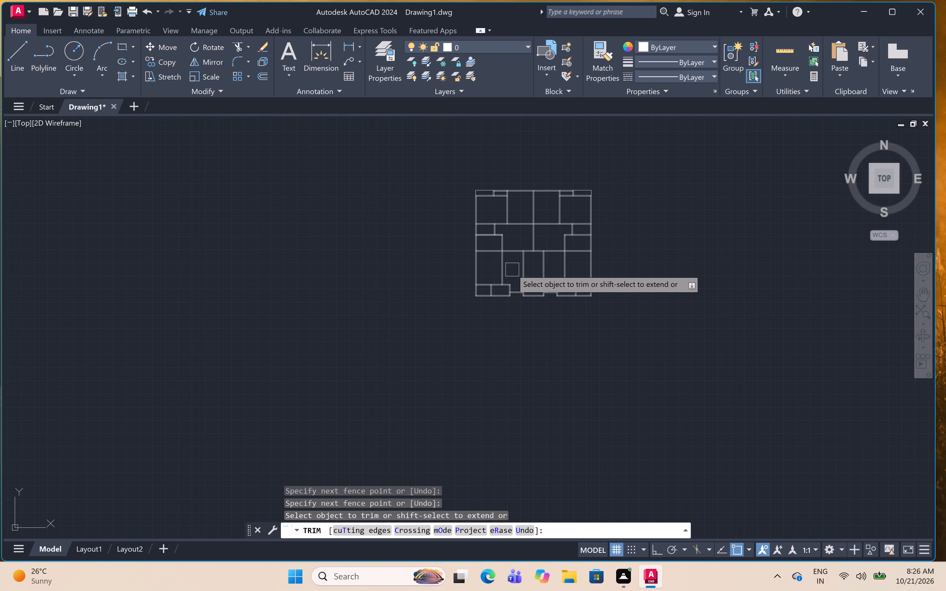
scroll(529, 258, "up", 4)
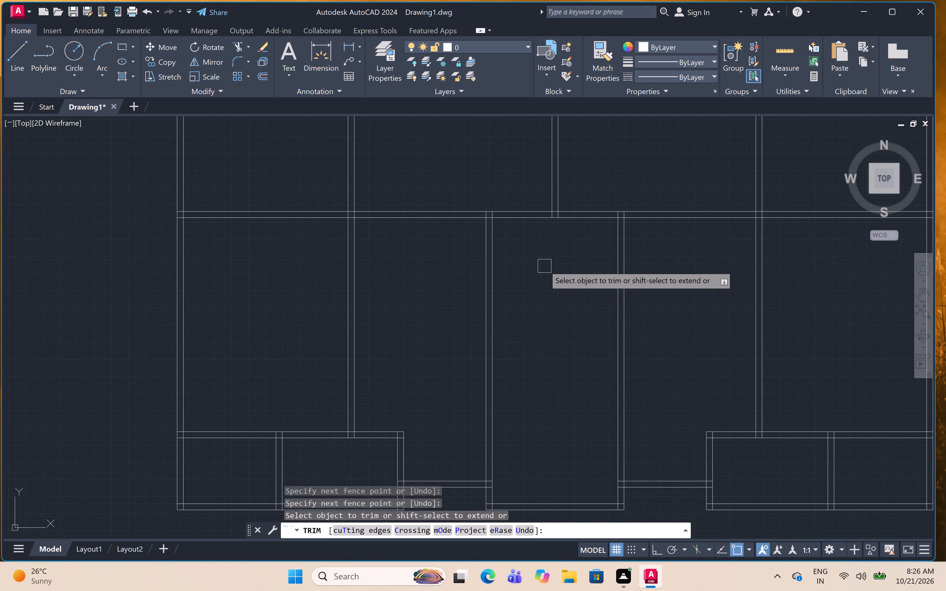
scroll(532, 250, "down", 2)
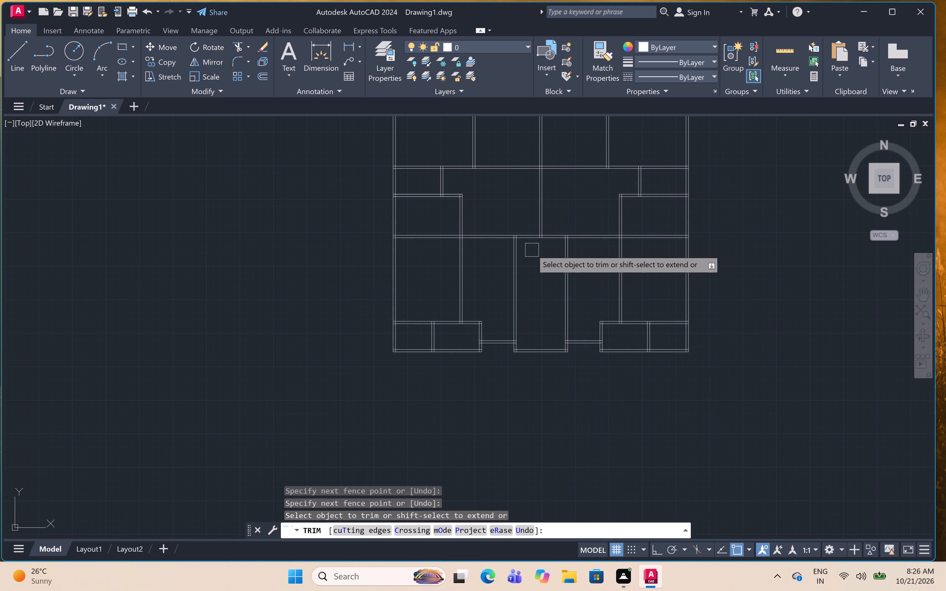
key("Escape")
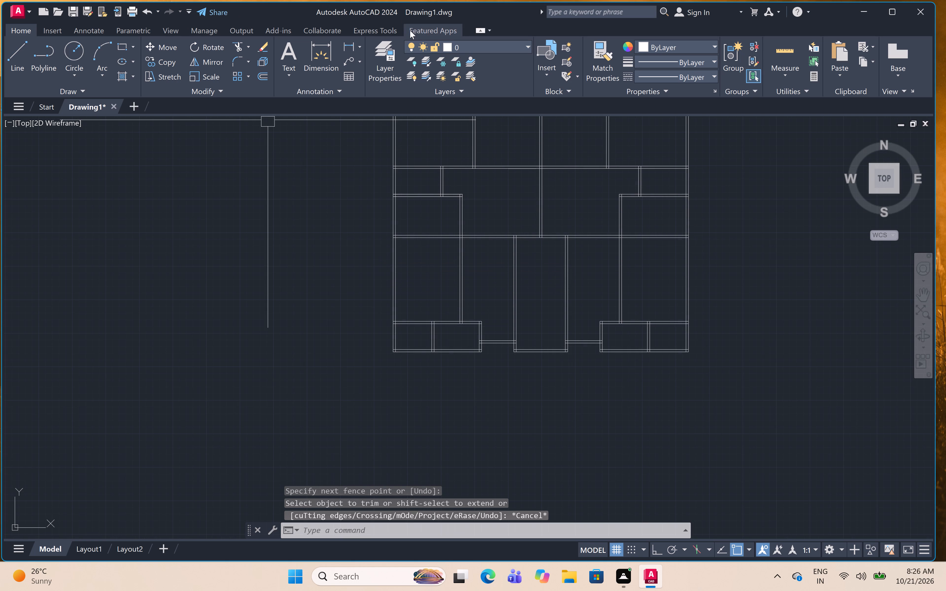
Create a new layer in the layer manager with its default name.
left_click(386, 60)
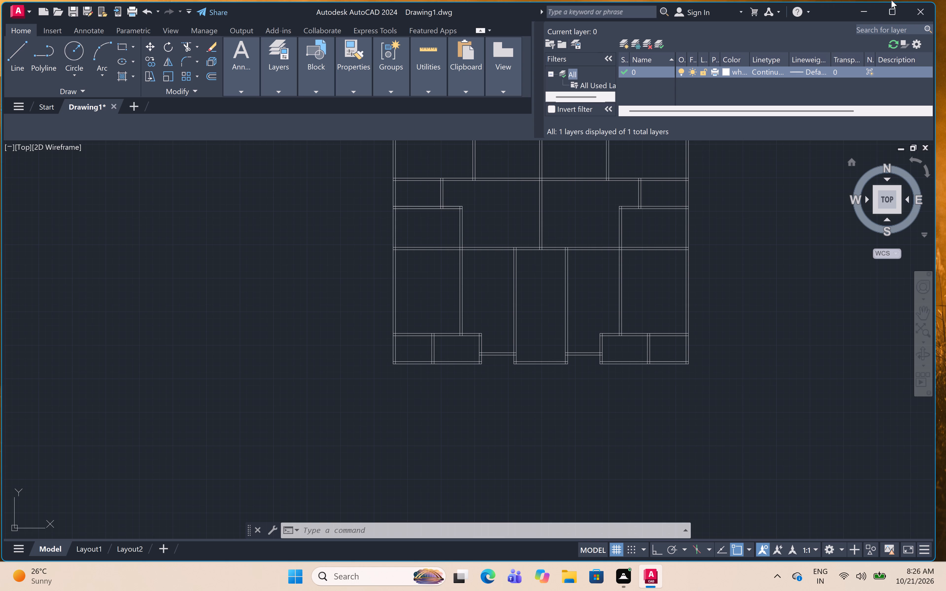
left_click(900, 4)
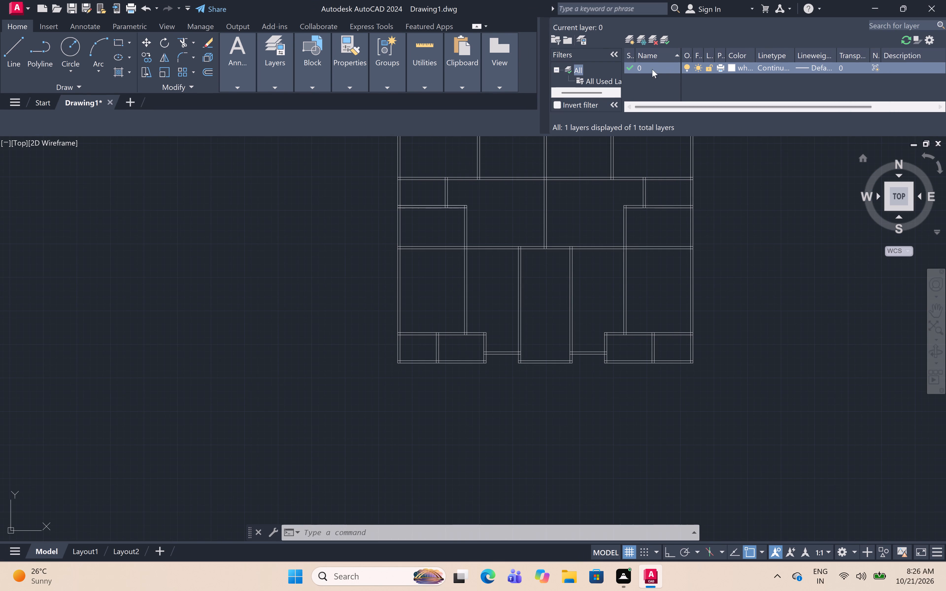
right_click(640, 77)
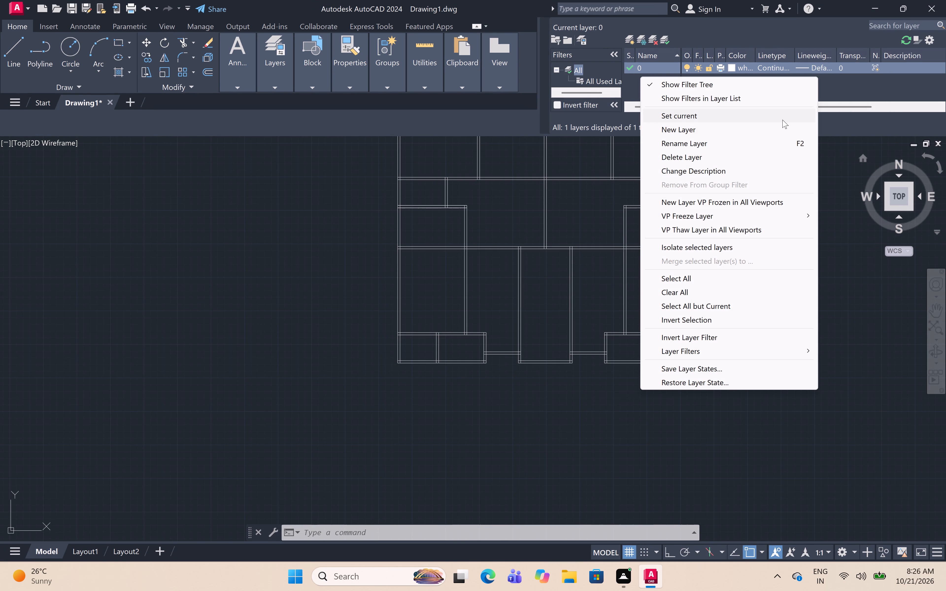
left_click(781, 132)
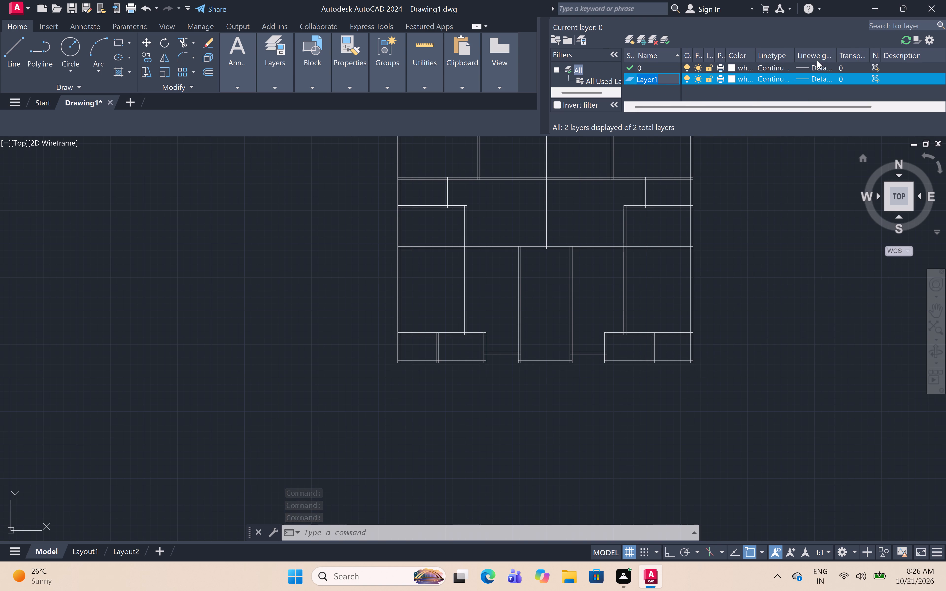
Load the DASHEDX2 linetype, assign it to the new layer, and close the layer manager.
left_click(774, 80)
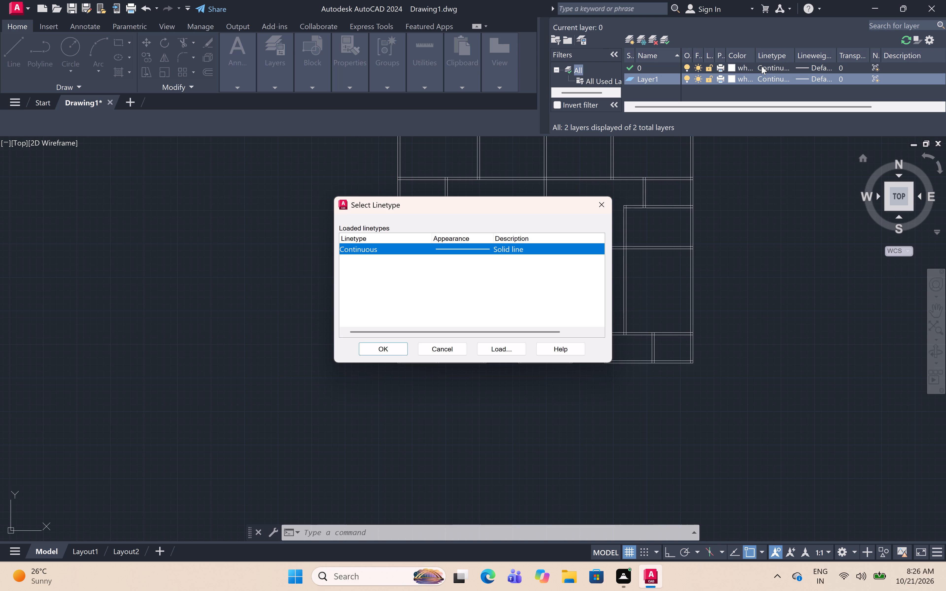
left_click(502, 345)
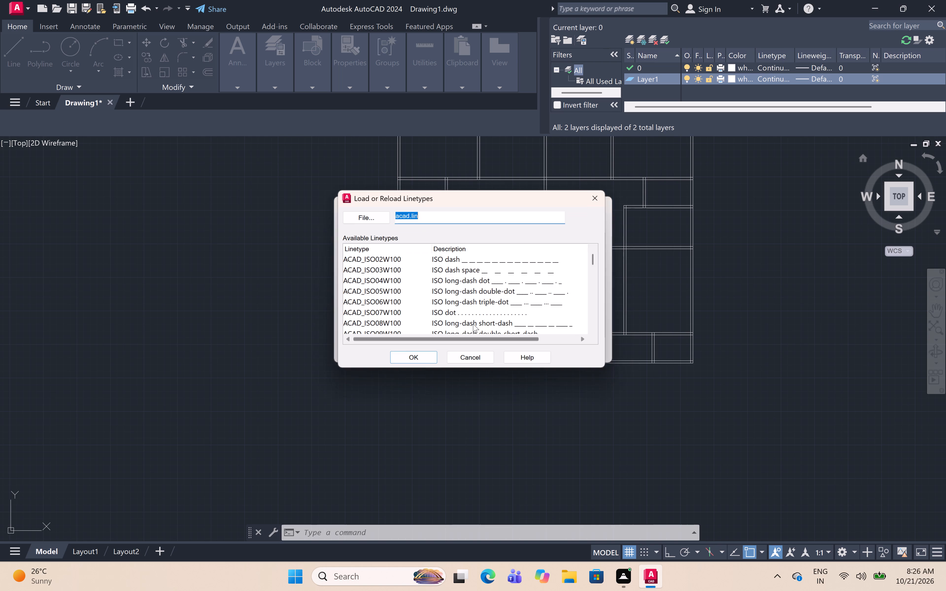
scroll(468, 236, "down", 2)
scroll(471, 274, "down", 8)
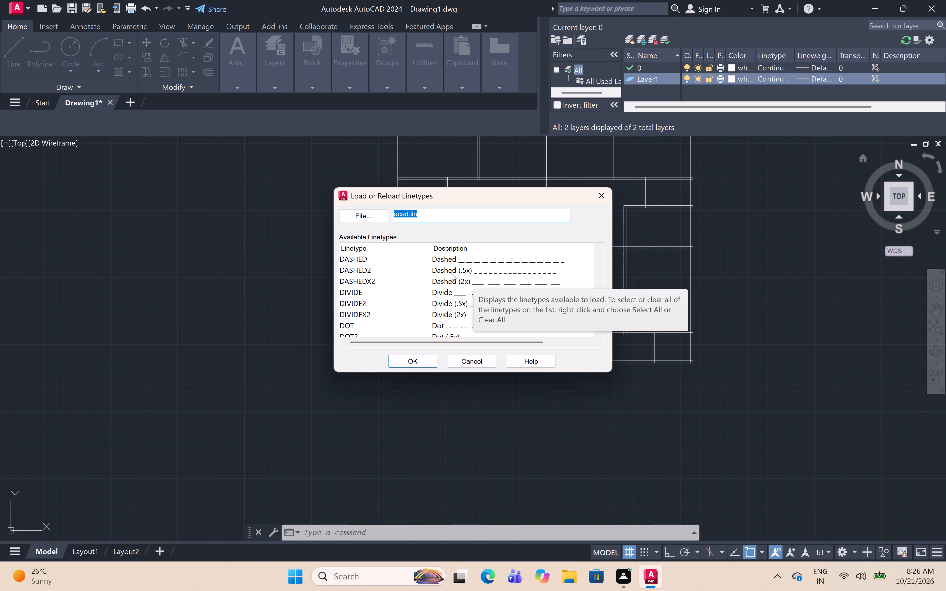
left_click(452, 280)
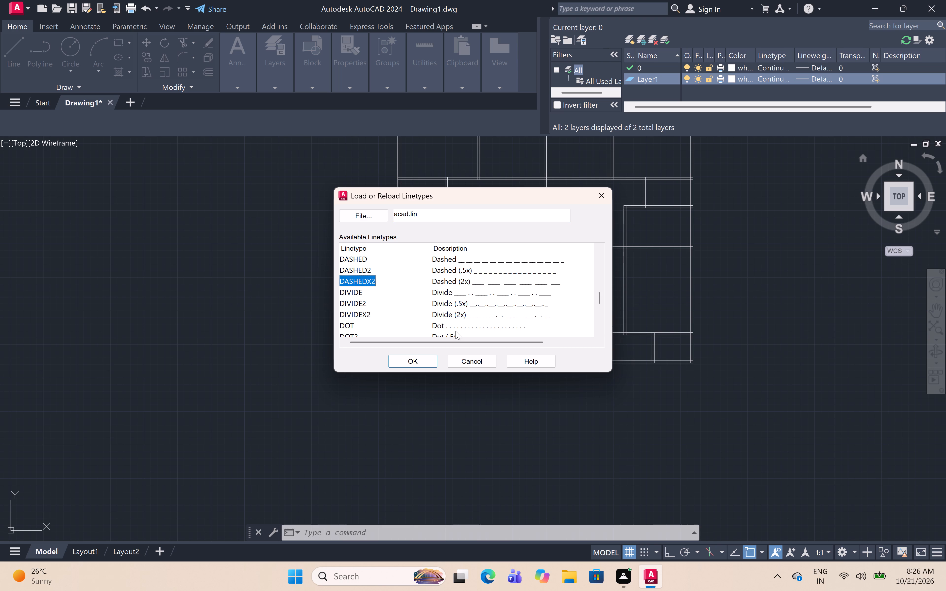
left_click_drag(426, 358, 424, 358)
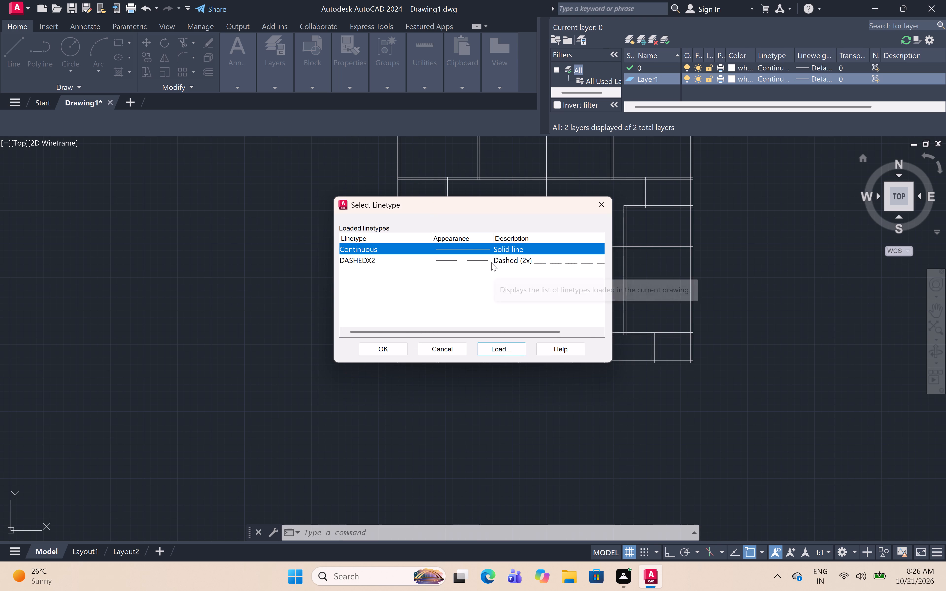
left_click(491, 262)
left_click(401, 348)
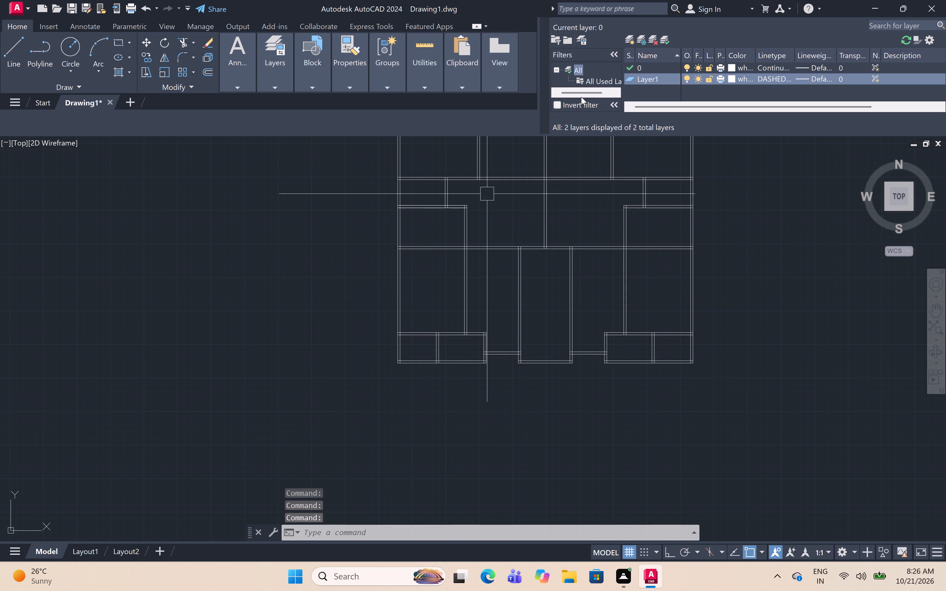
left_click(926, 1)
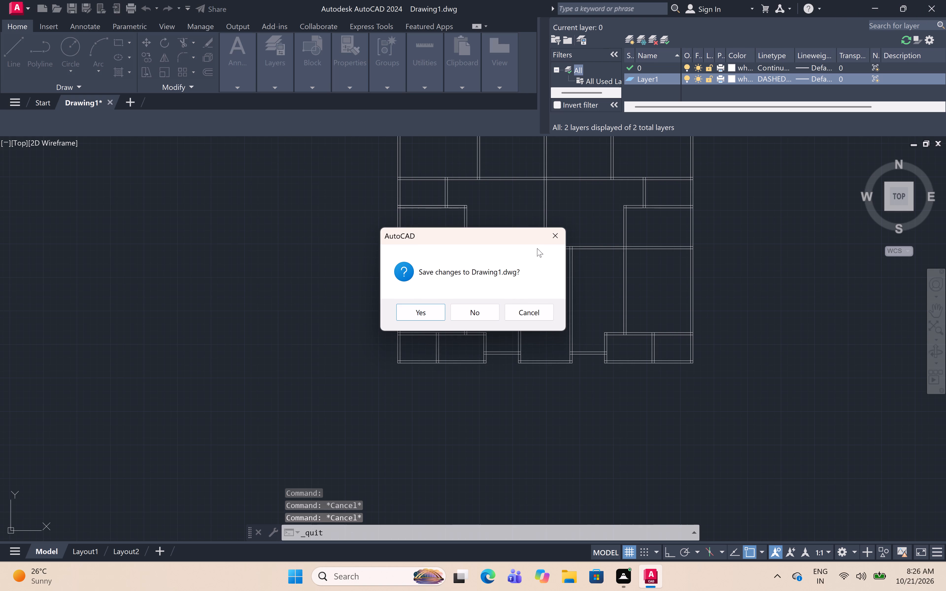
left_click(553, 240)
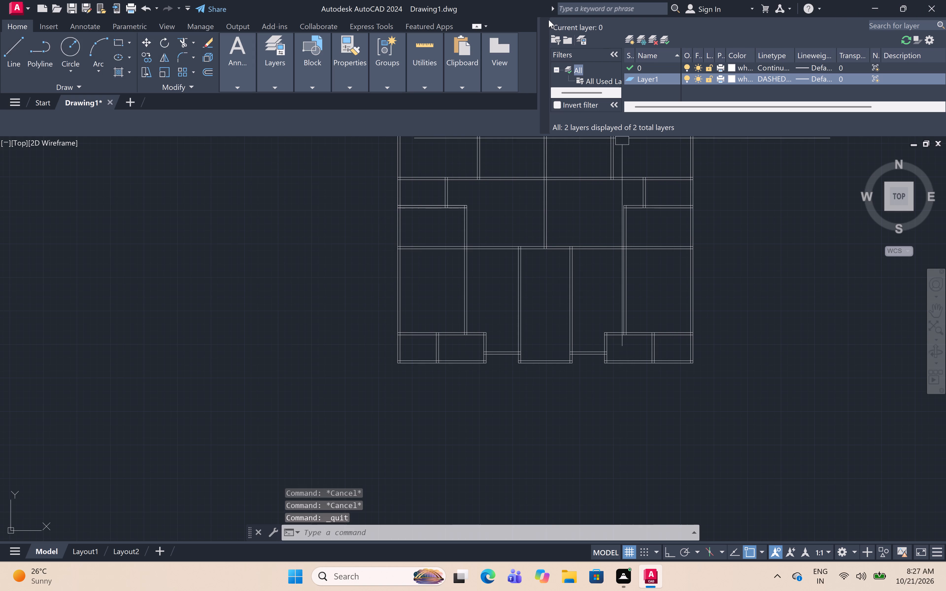
left_click(542, 20)
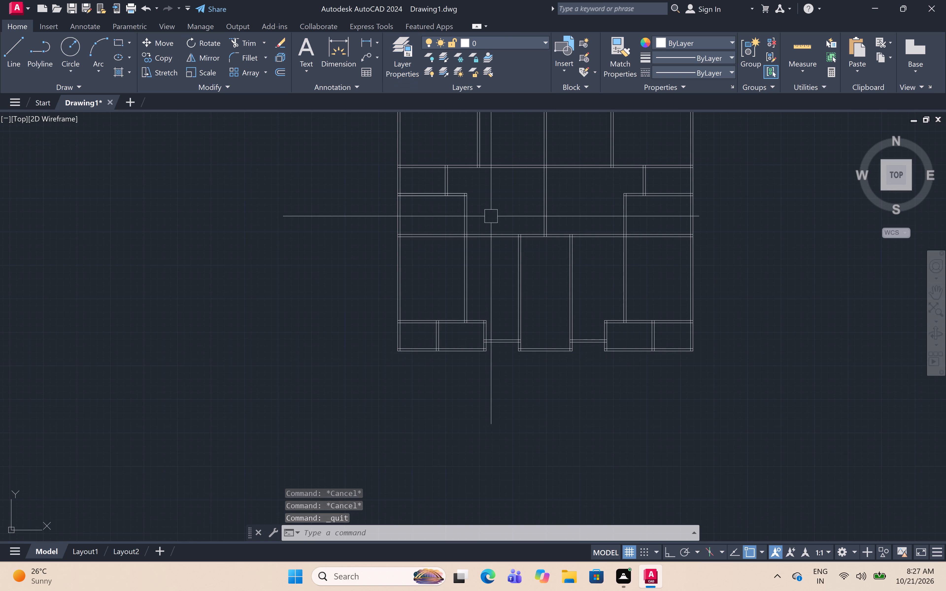
Trim the upper line of the short horizontal wall between the two vertical walls near the plan's top-left corner, including its stubs inside both walls.
middle_click_drag(493, 217, 382, 283)
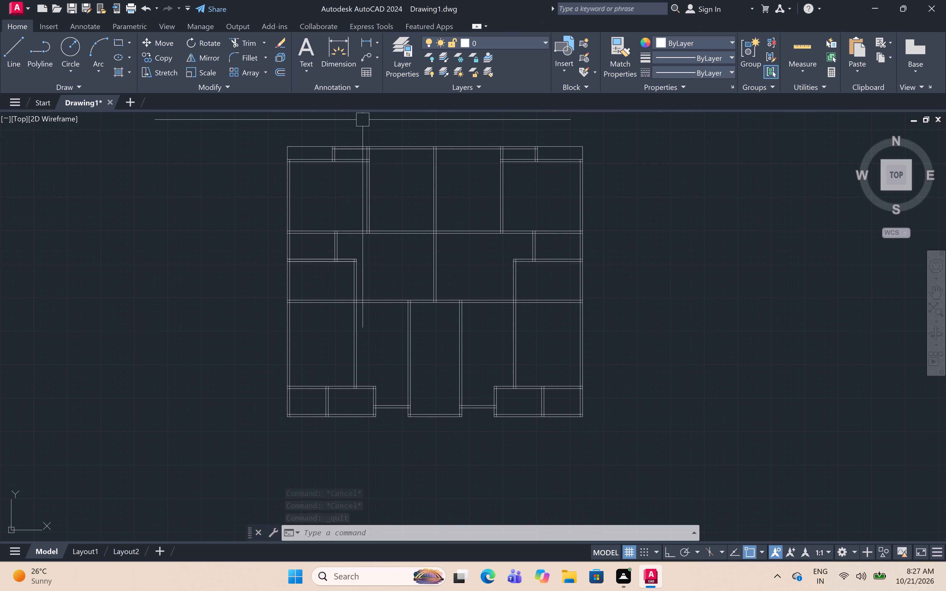
scroll(356, 139, "up", 5)
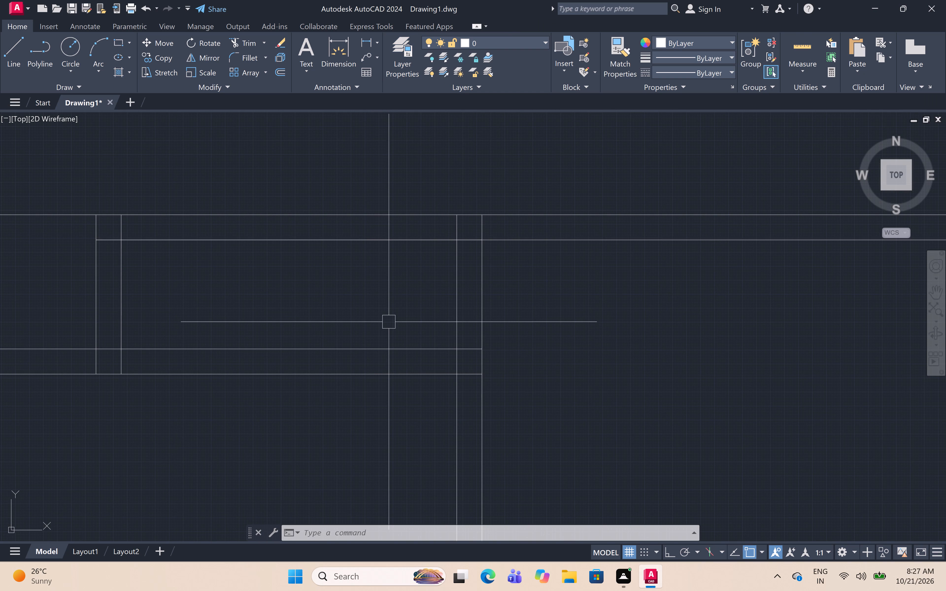
key("Escape")
type("TR")
key("space")
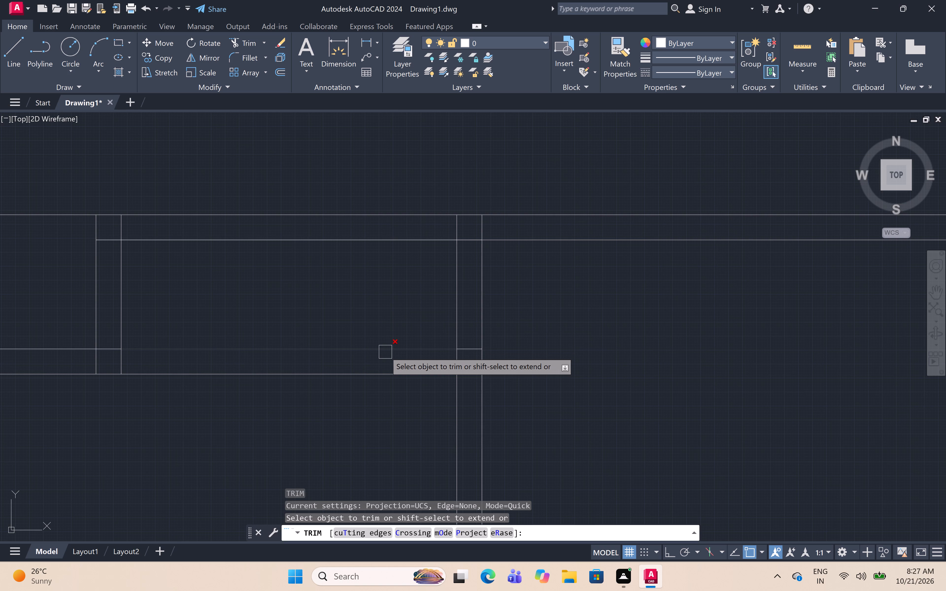
left_click(380, 343)
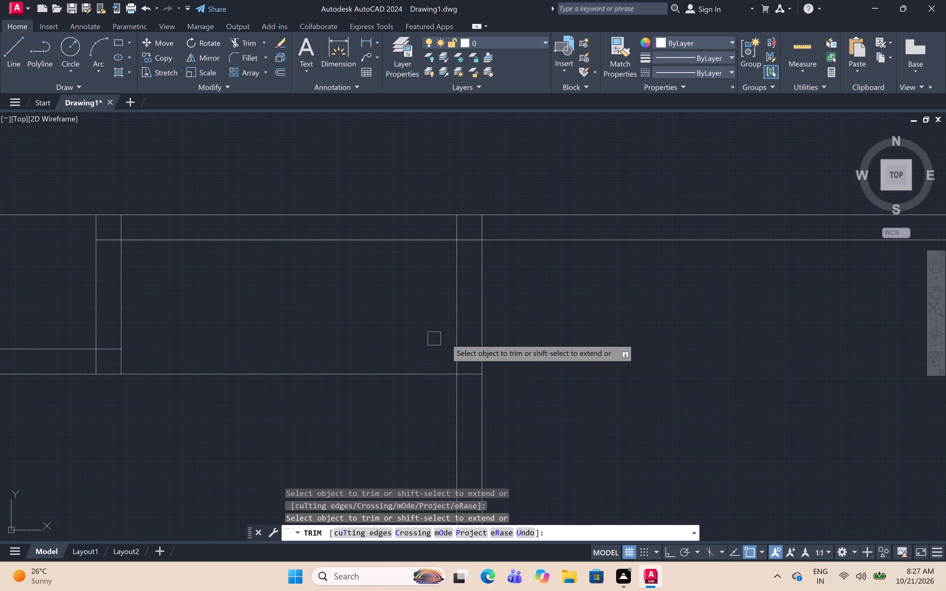
left_click_drag(469, 352, 465, 350)
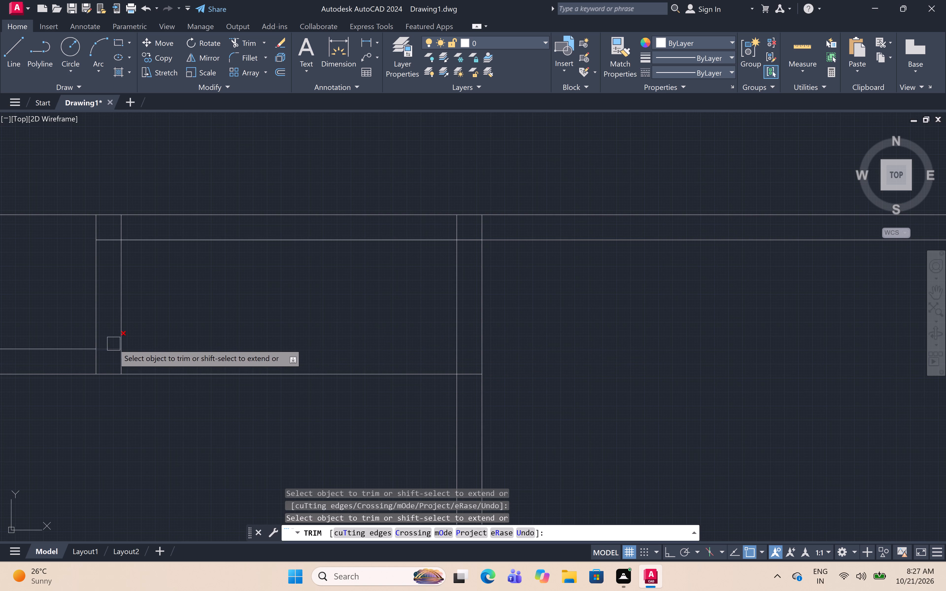
left_click(112, 346)
Trim the matching upper wall line near the plan's top-right corner, including its stubs inside both vertical walls, and end trimming.
scroll(169, 328, "down", 8)
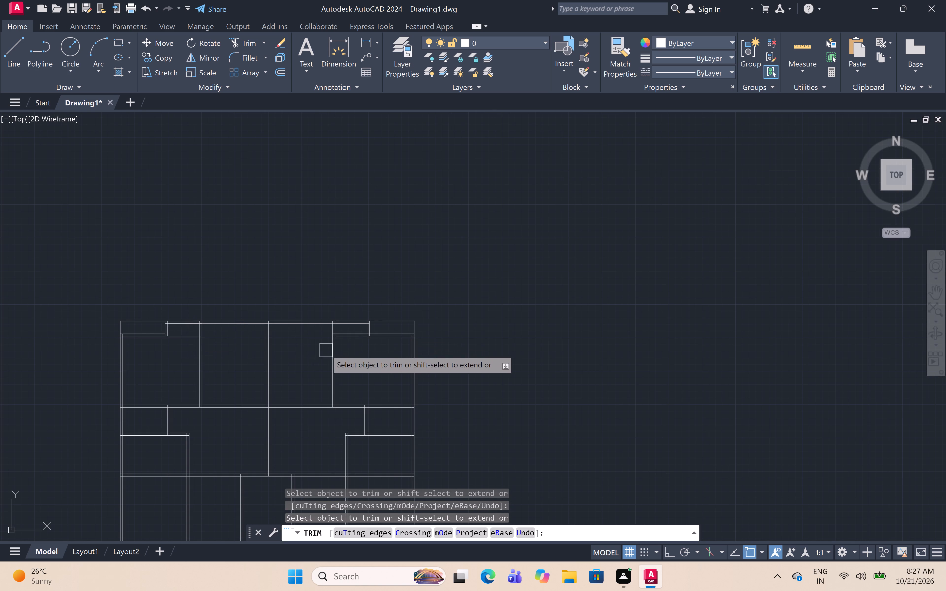
scroll(349, 326, "up", 6)
left_click(337, 396)
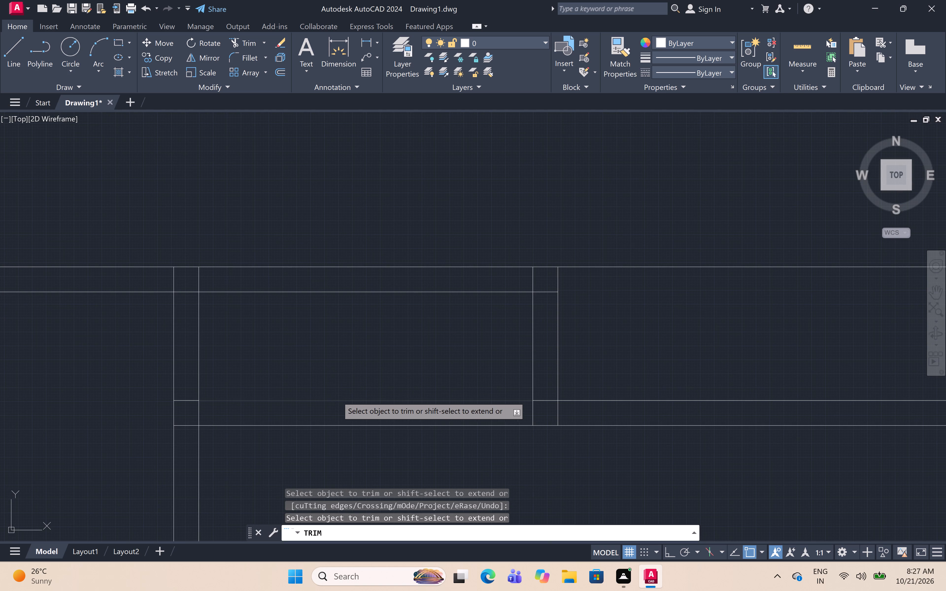
left_click(184, 396)
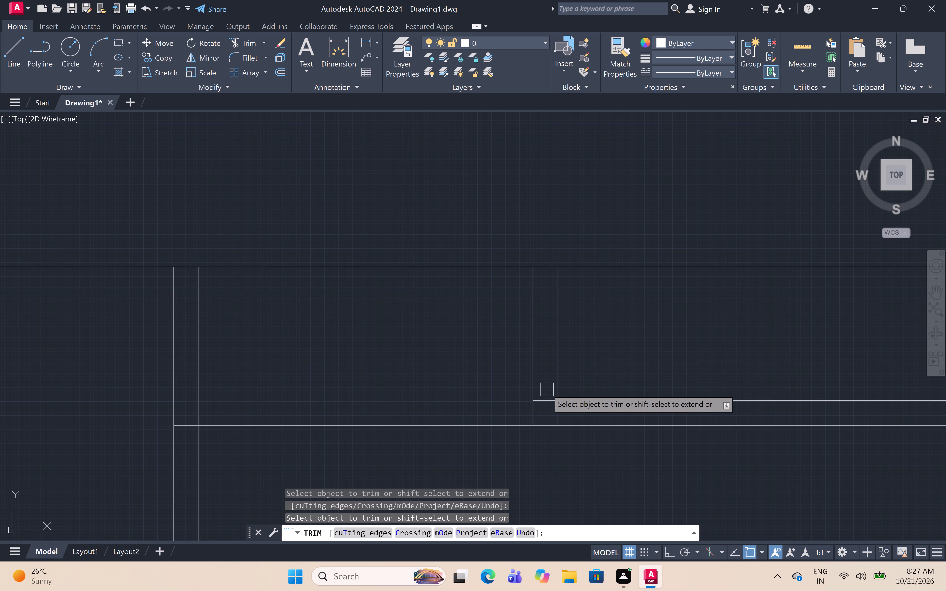
left_click(548, 400)
scroll(512, 321, "down", 7)
middle_click_drag(526, 361, 592, 372)
scroll(385, 346, "up", 5)
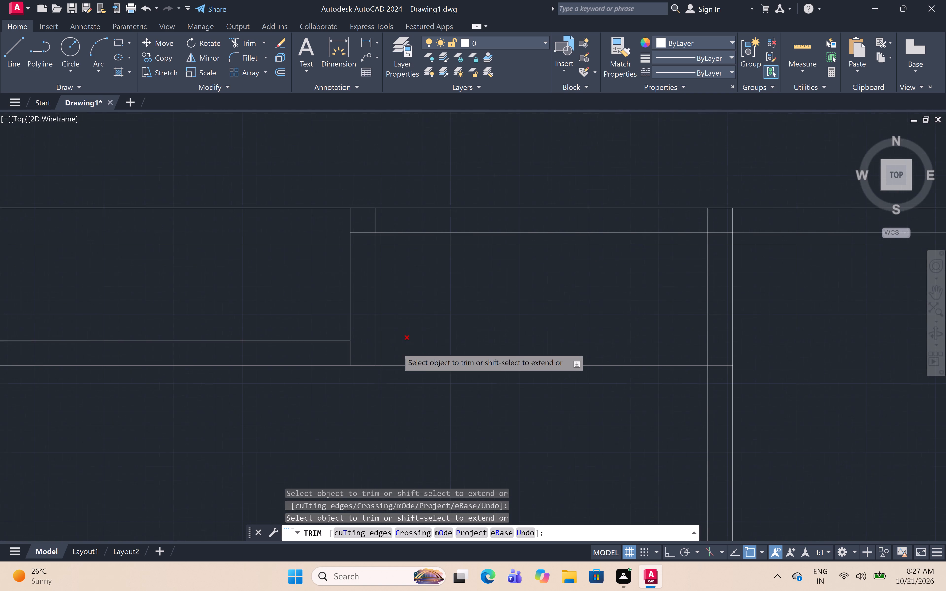
key("Escape")
Extend the upper line of the top-left and top-right recess walls across the adjoining vertical wall to its far face.
key("e")
key("x")
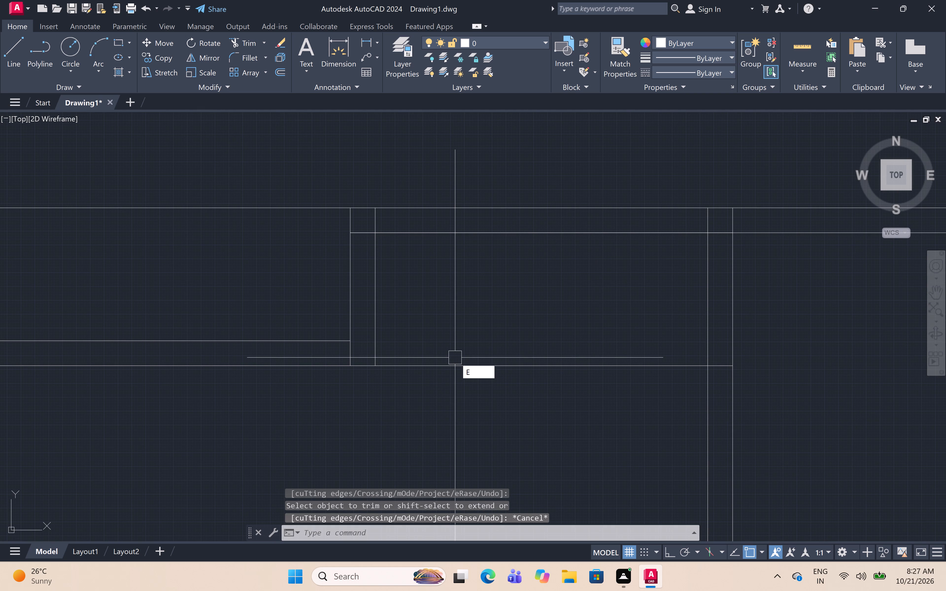
key("space")
left_click(300, 343)
scroll(408, 307, "down", 7)
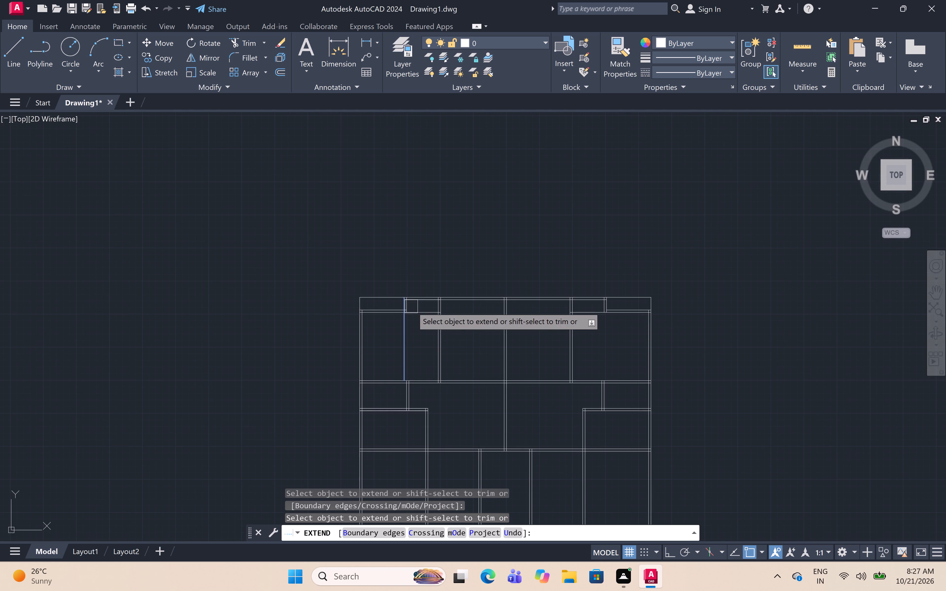
scroll(622, 293, "up", 5)
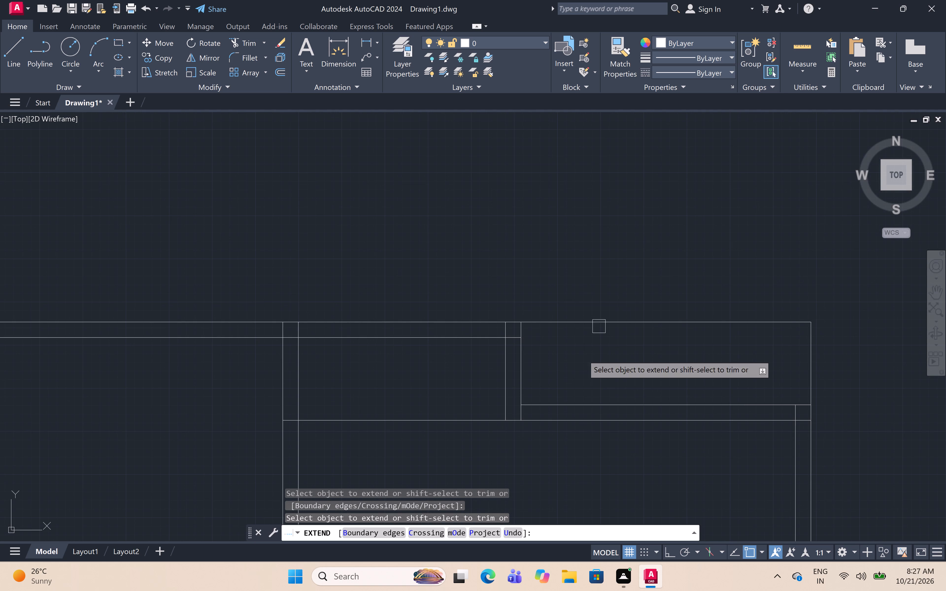
left_click(560, 399)
key("Escape")
Start a line and make Layer1 the current layer.
scroll(625, 276, "down", 1)
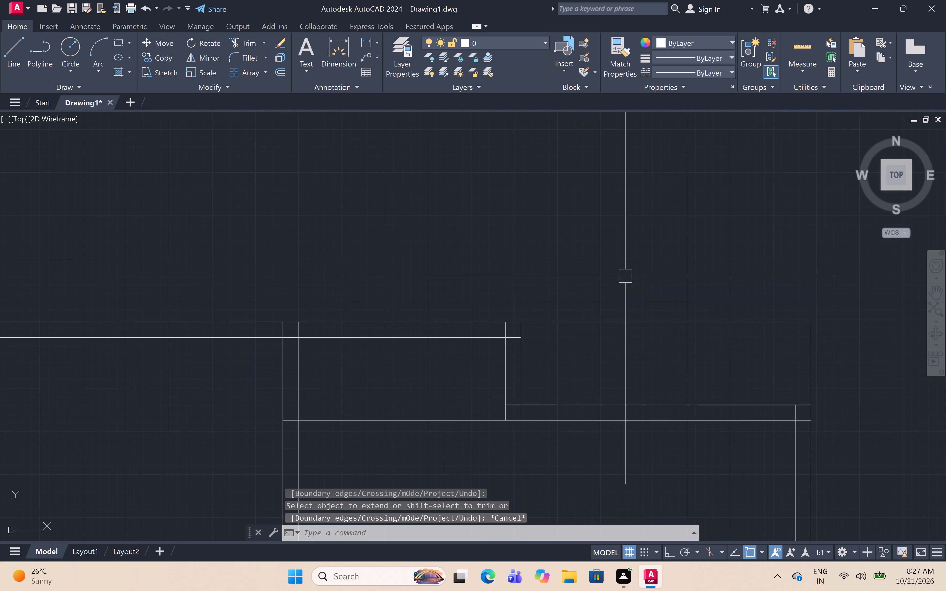
scroll(625, 276, "down", 3)
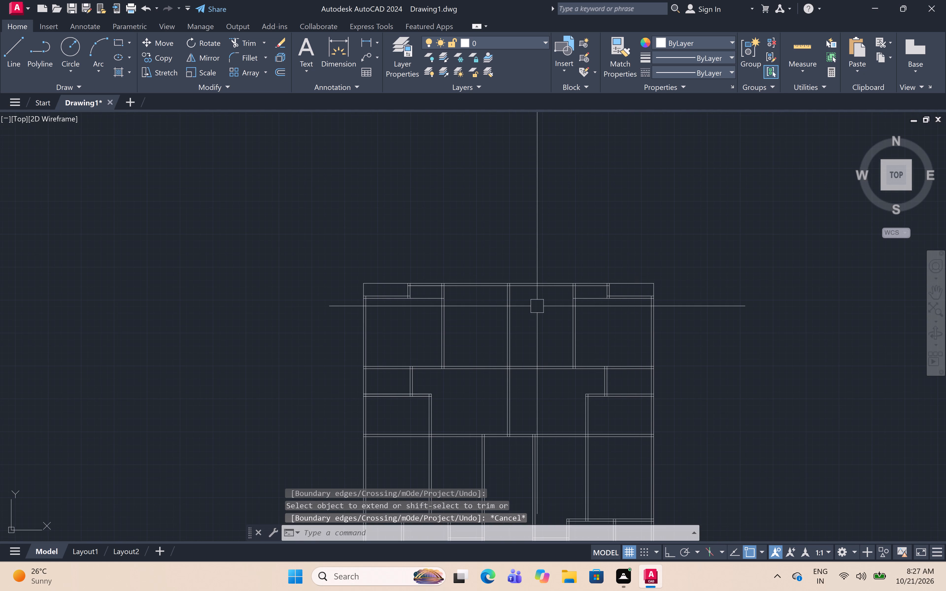
scroll(400, 279, "up", 6)
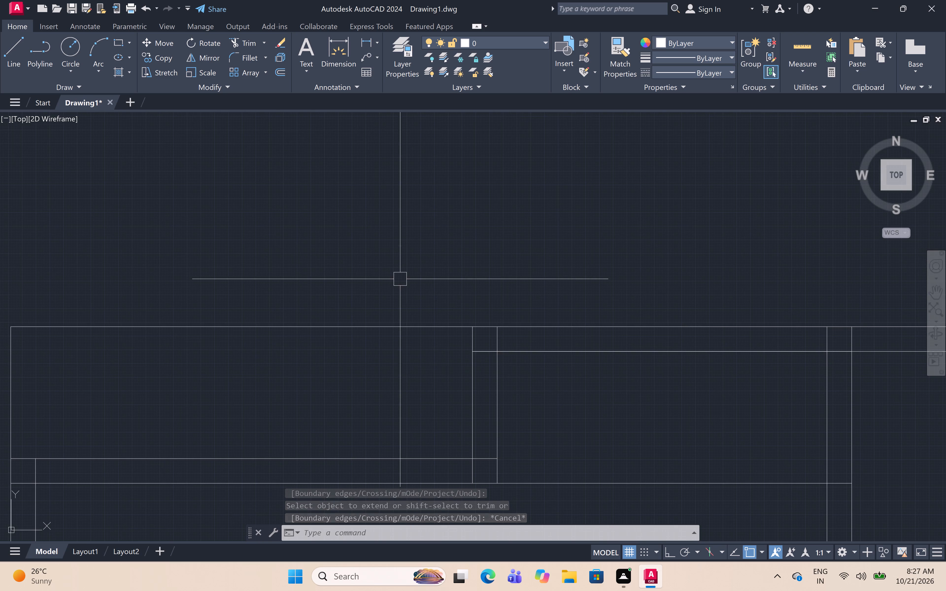
scroll(435, 360, "down", 1)
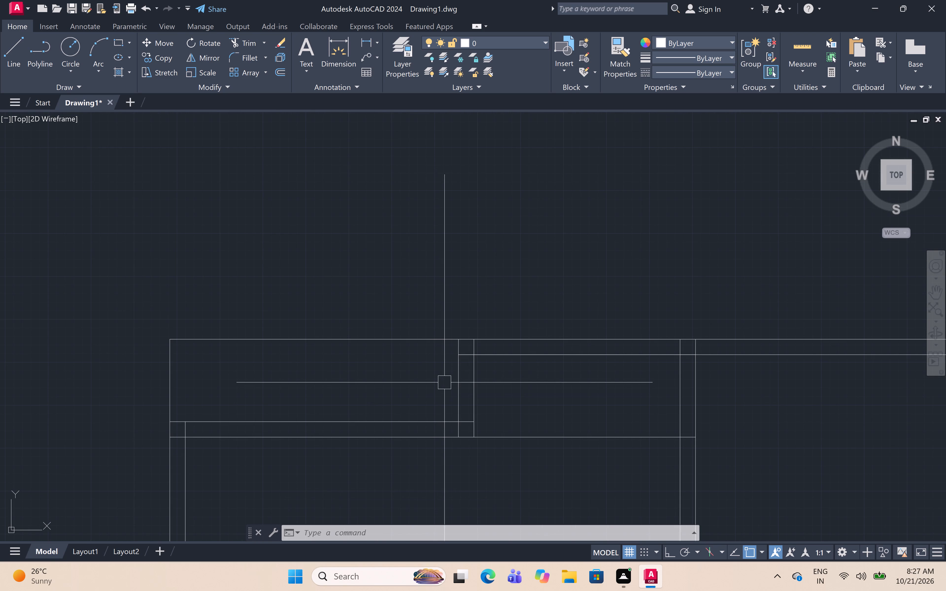
key("l")
key("space")
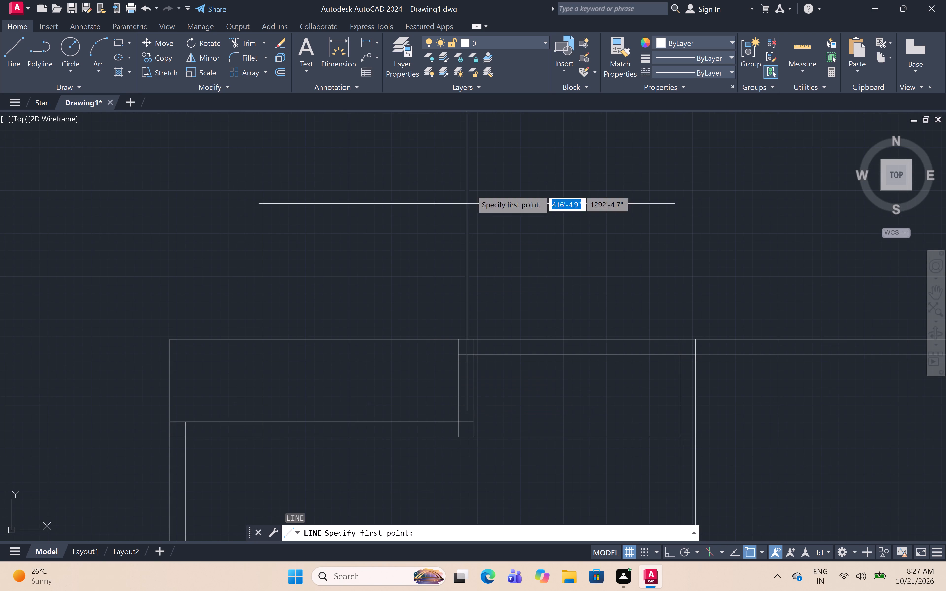
left_click(521, 40)
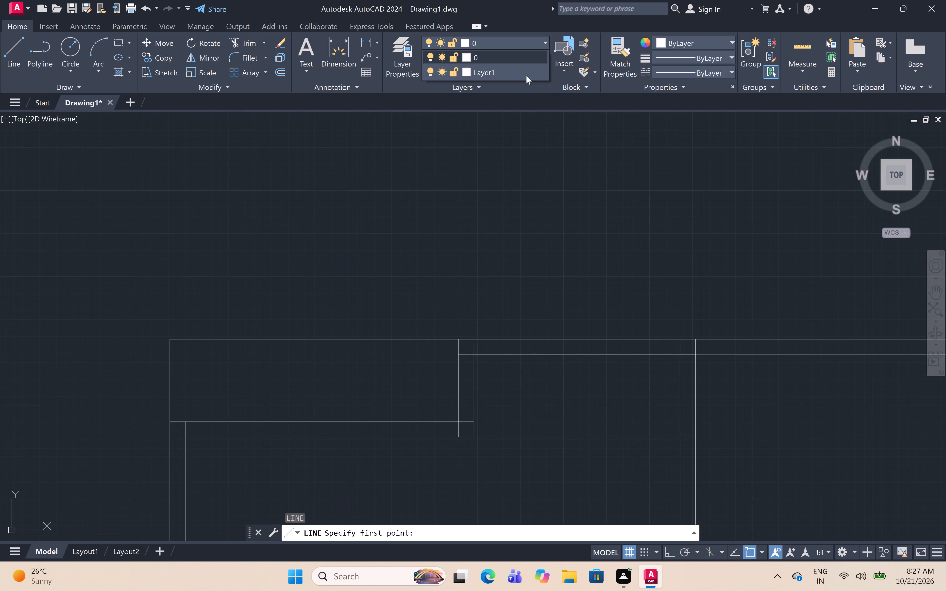
left_click(526, 75)
With Ortho on, draw a line 1" left from the bottom-left corner of the top-left recess's vertical wall, then 2' up.
middle_click_drag(454, 462, 451, 417)
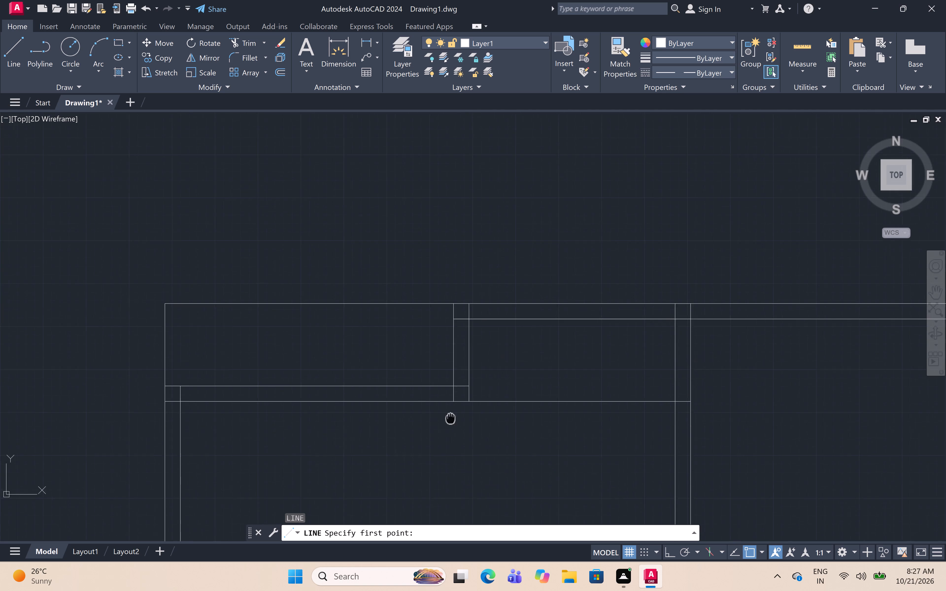
middle_click_drag(451, 417, 466, 435)
scroll(477, 407, "up", 1)
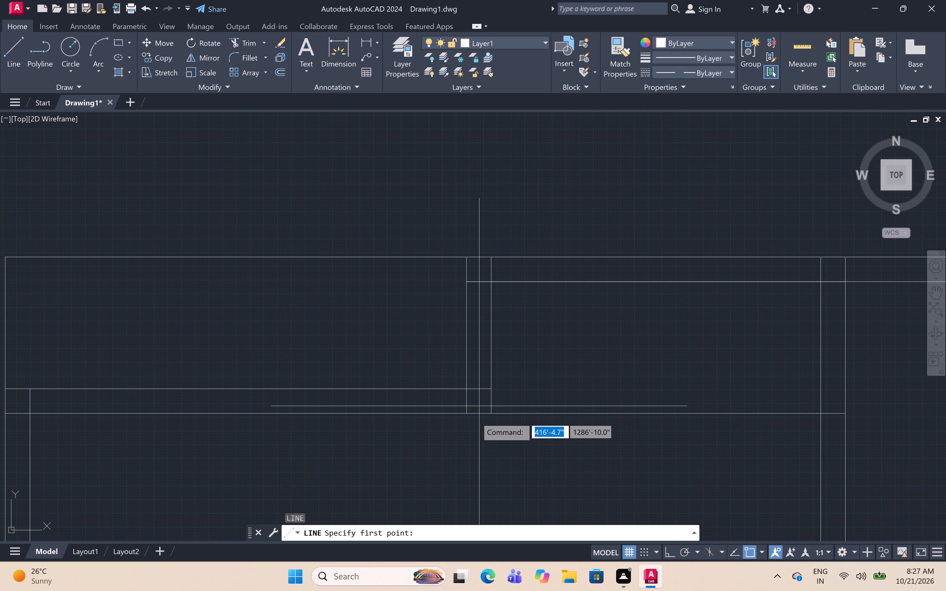
left_click(468, 413)
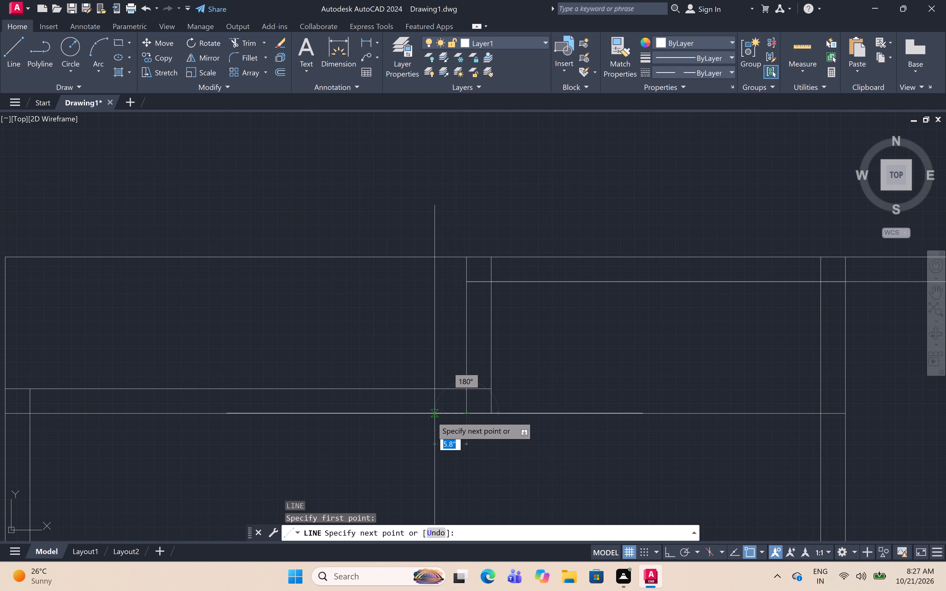
key("F8")
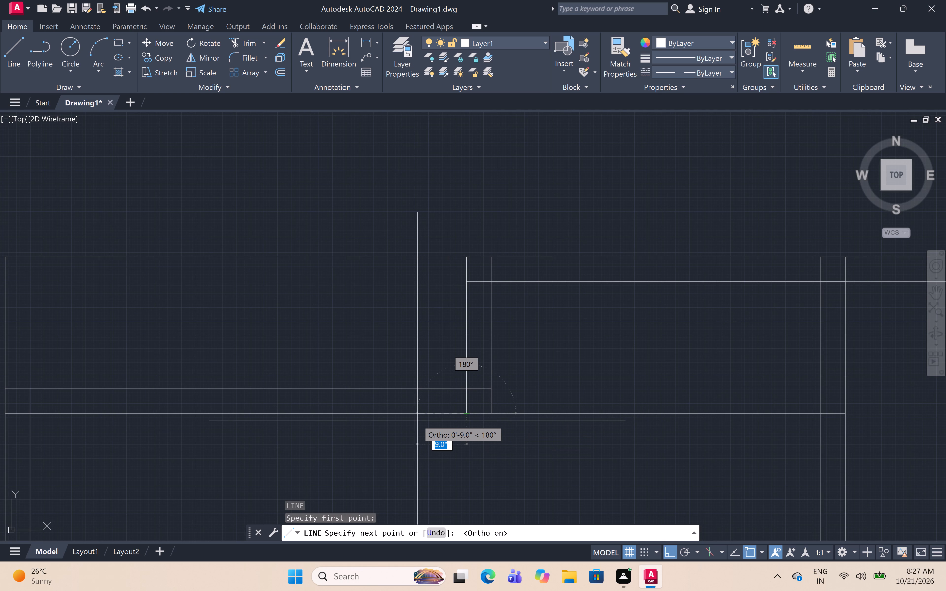
key("1")
type("\"")
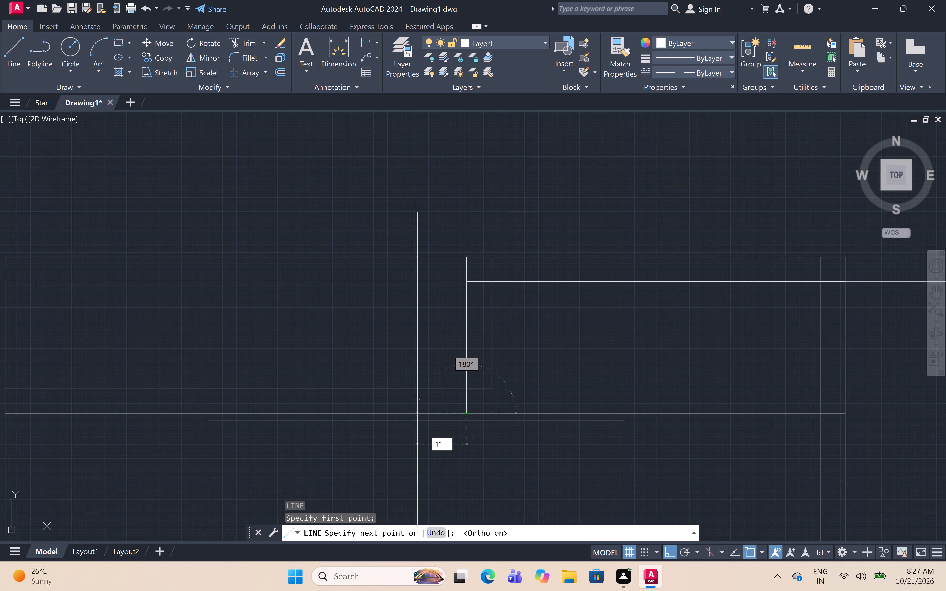
key("space")
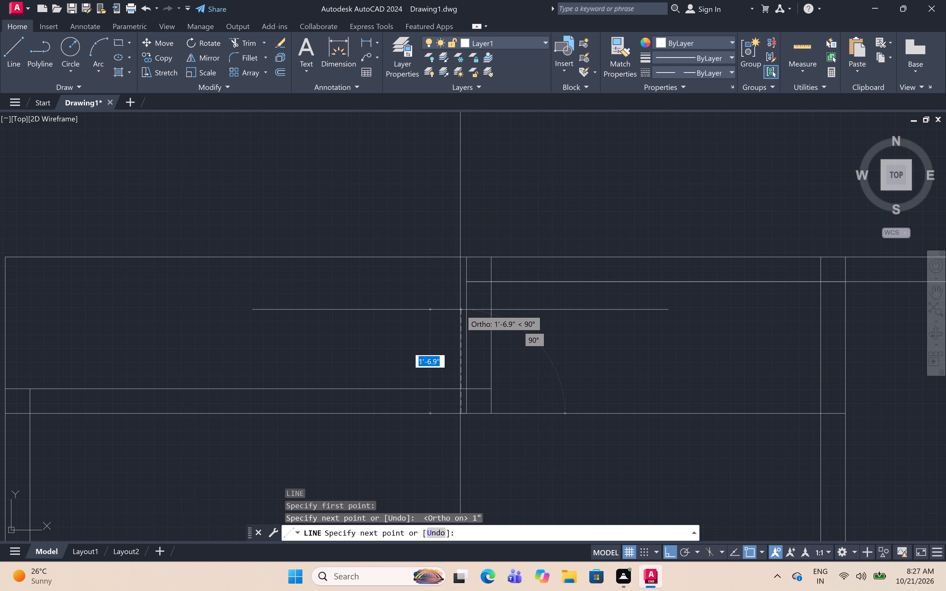
key("2")
key("apostrophe")
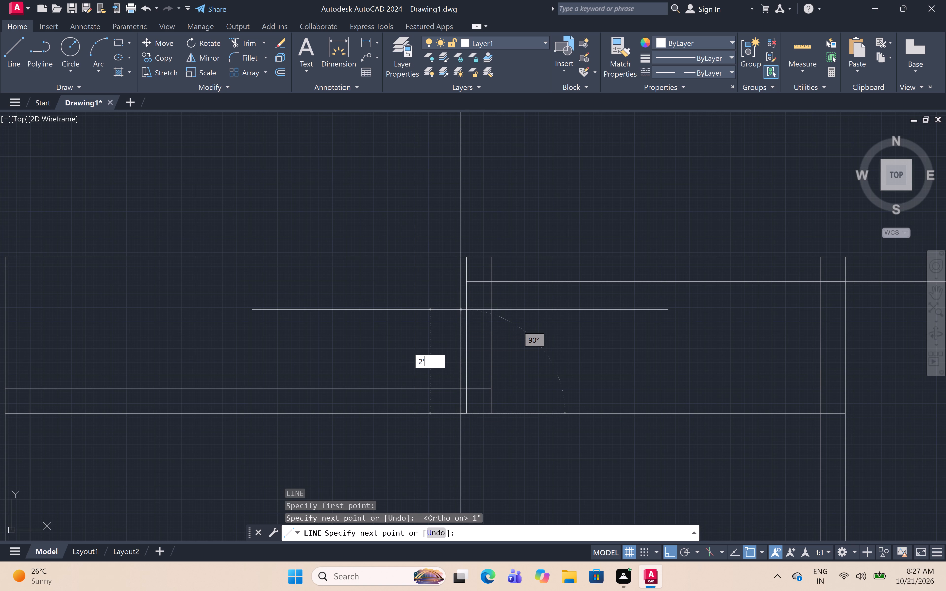
key("space")
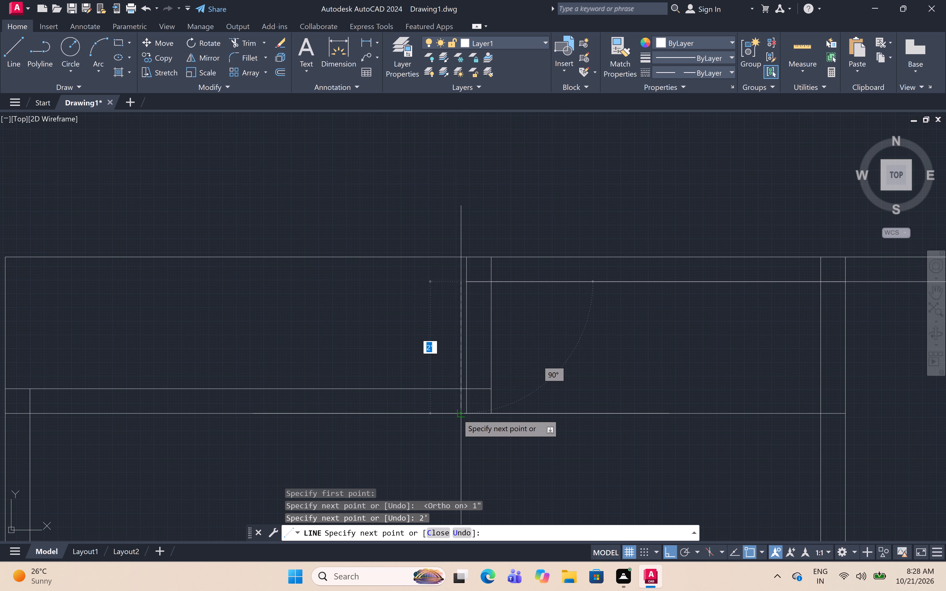
Continue the dashed outline back down to the wall's lower line, 2' left along it, and up to the wall's upper line.
left_click_drag(457, 414, 451, 417)
key("2")
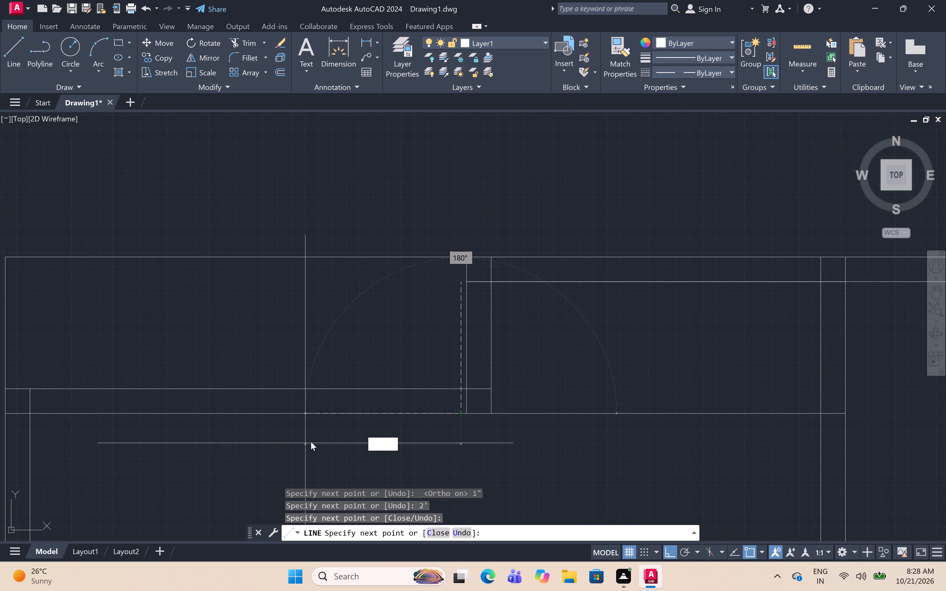
type("'")
key("space")
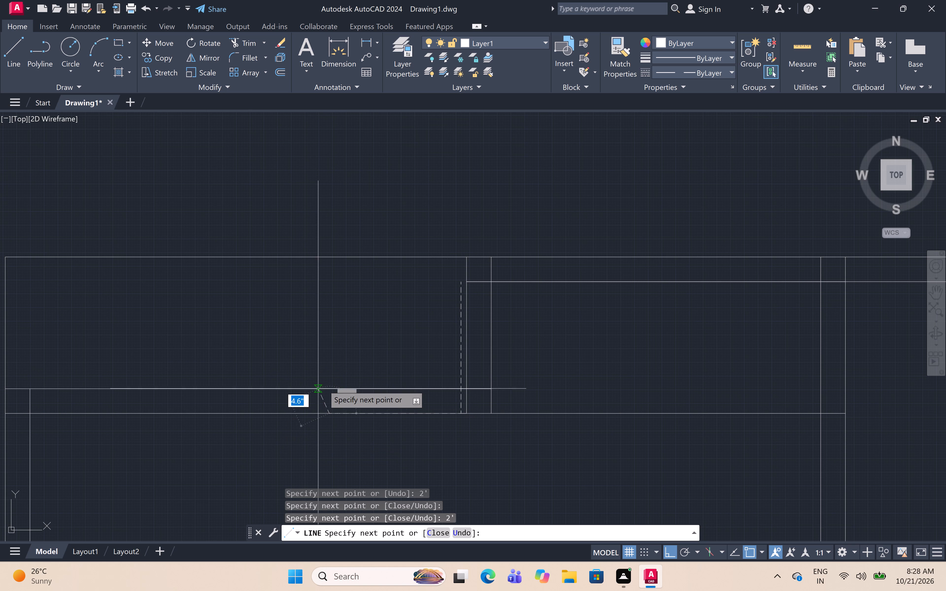
left_click(331, 389)
key("Escape")
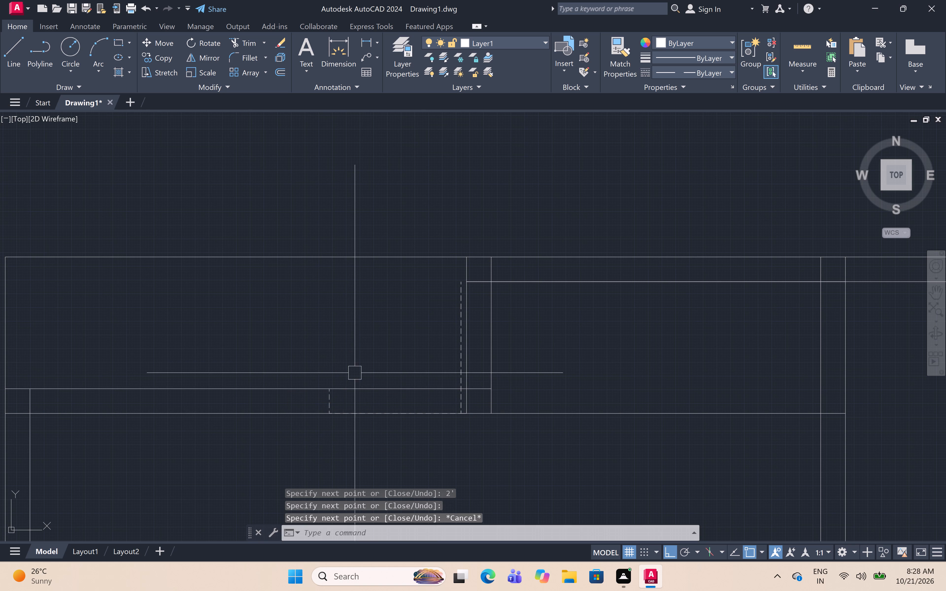
Draw a dashed line 1" right from the bottom-right corner of the top-right recess's vertical wall, and 2' up.
scroll(420, 324, "down", 4)
middle_click_drag(444, 365, 369, 357)
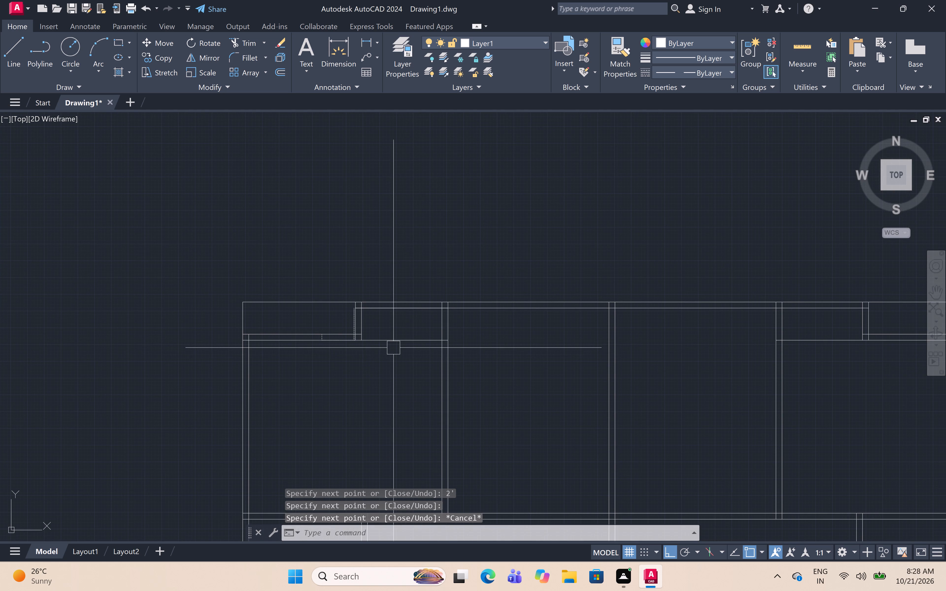
scroll(393, 348, "down", 1)
scroll(379, 361, "down", 2)
scroll(496, 355, "up", 4)
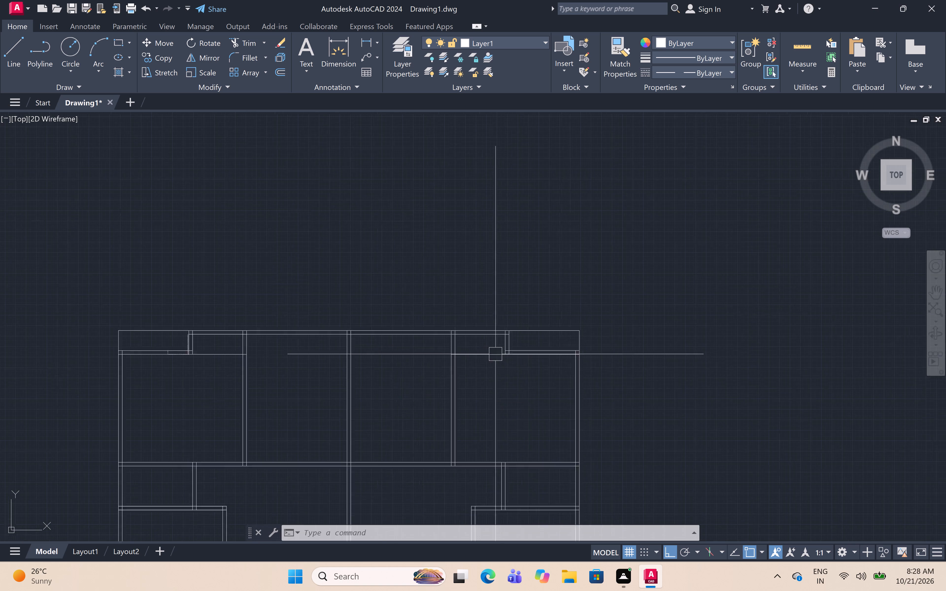
scroll(495, 354, "up", 3)
key("l")
key("space")
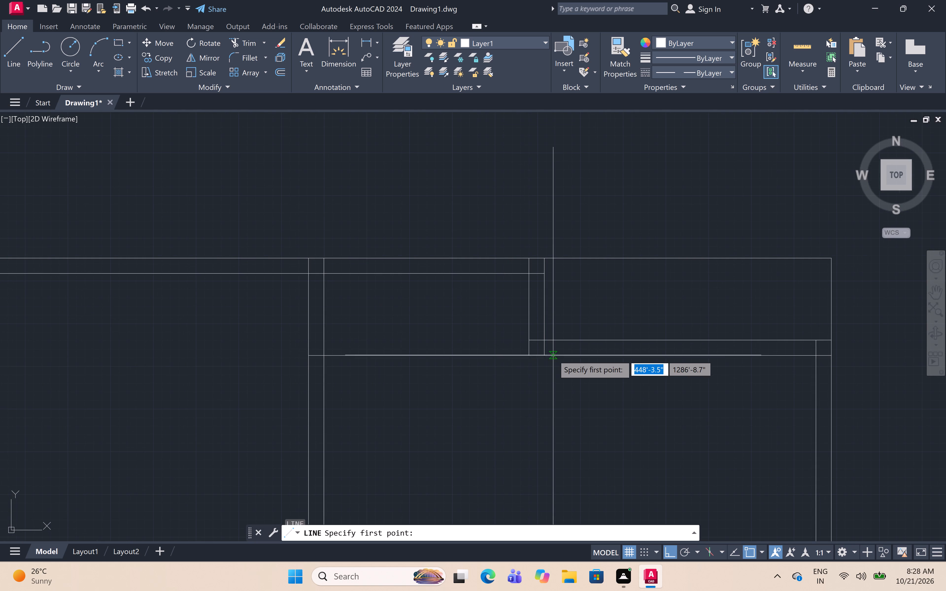
left_click(546, 354)
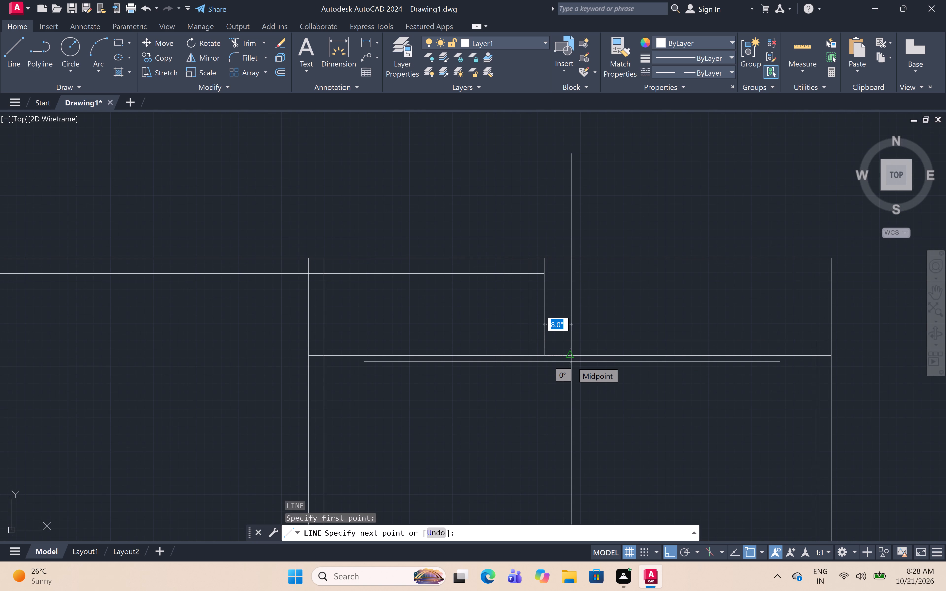
key("1")
type("\"")
key("space")
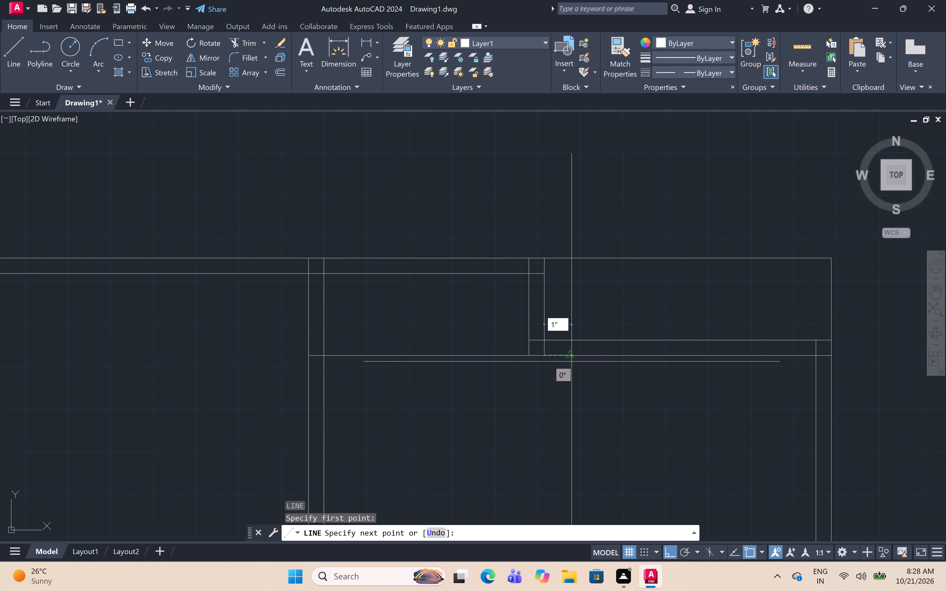
type("2'")
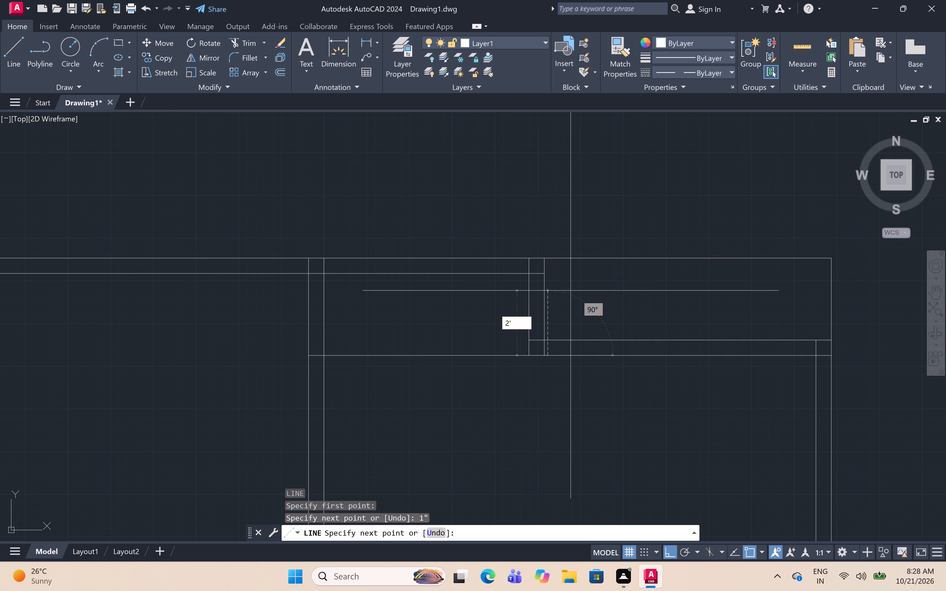
key("space")
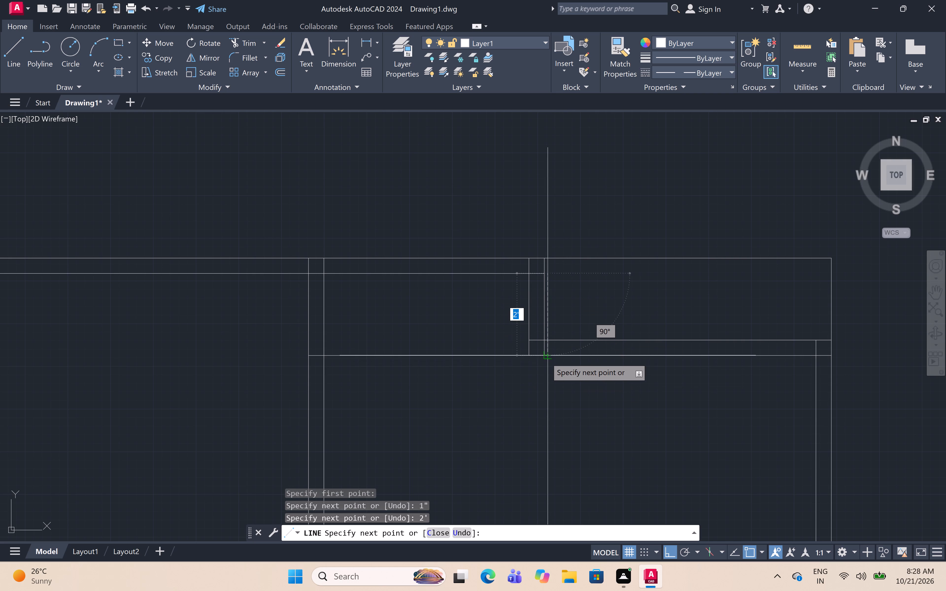
Continue the top-right recess outline back down to the wall's lower line, 2' right along it, and up to the wall's upper line.
left_click_drag(546, 357, 553, 357)
type("2'")
key("space")
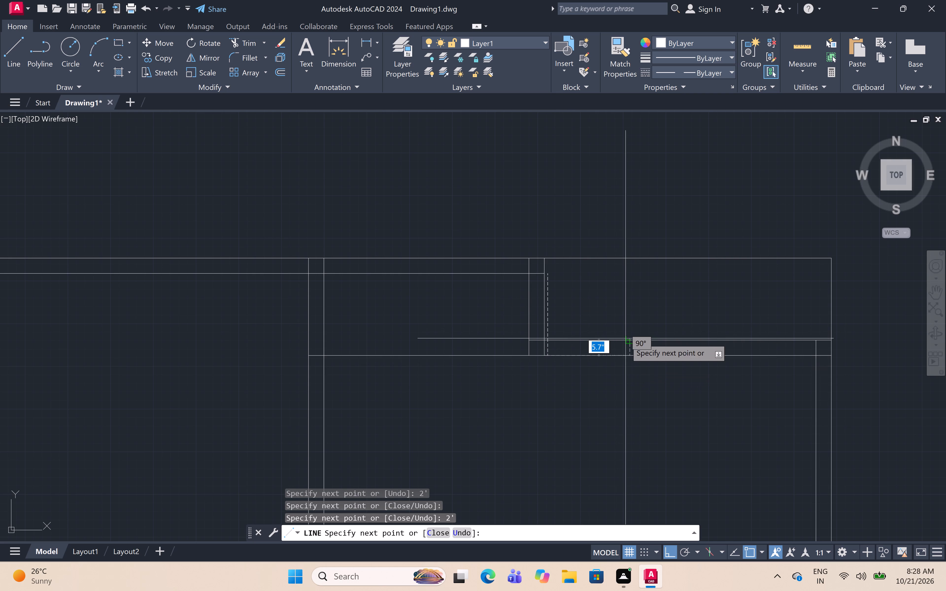
left_click(631, 337)
key("Escape")
Draw a dashed line 1" left from the bottom-left corner of the upper-left room's right wall, and 3' up.
scroll(628, 314, "down", 4)
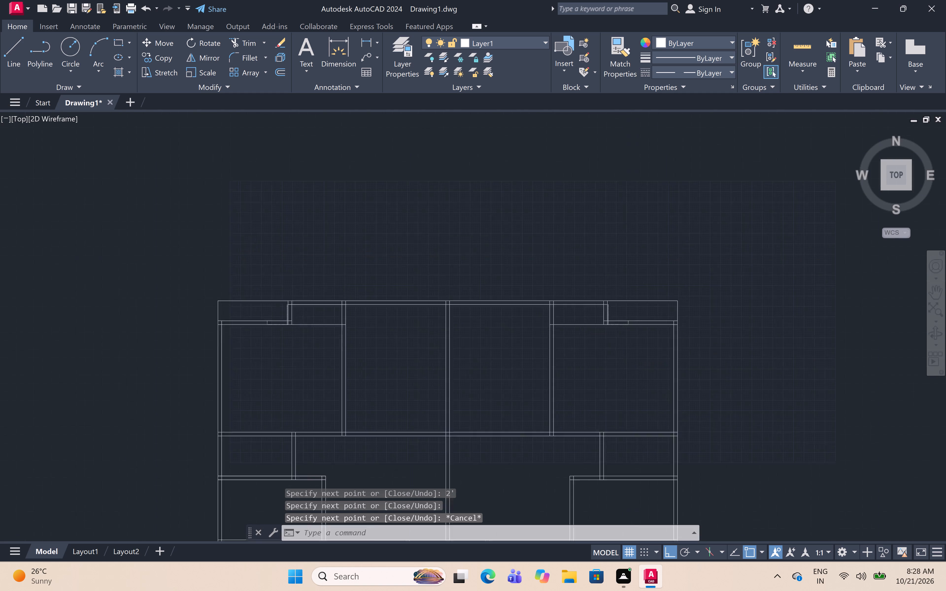
middle_click_drag(628, 313, 667, 261)
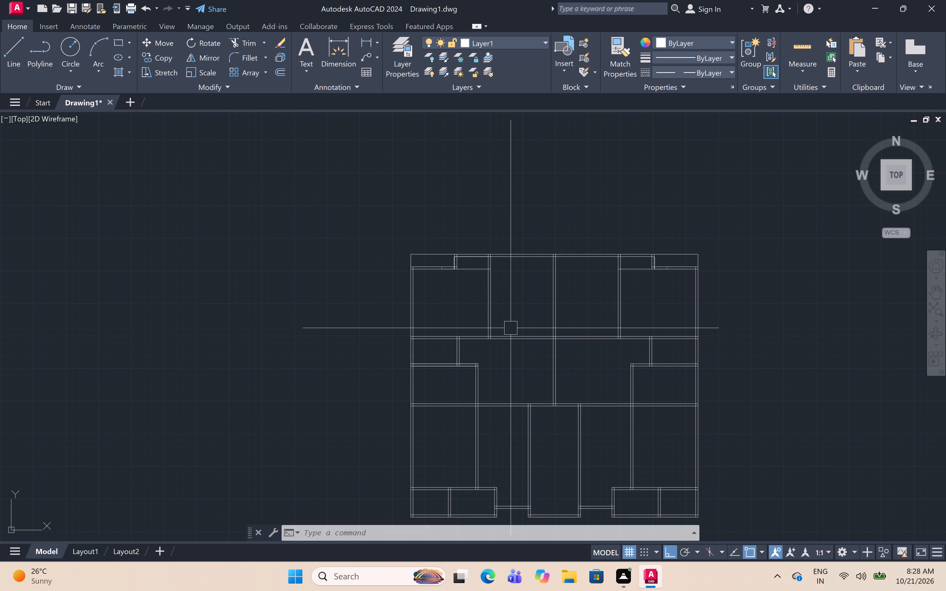
scroll(486, 340, "up", 5)
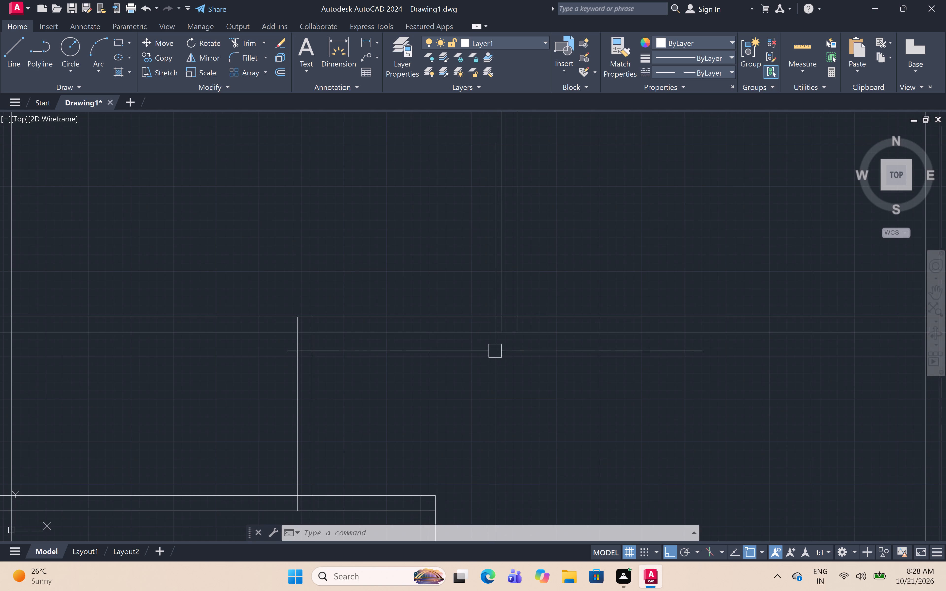
middle_click_drag(498, 341, 508, 379)
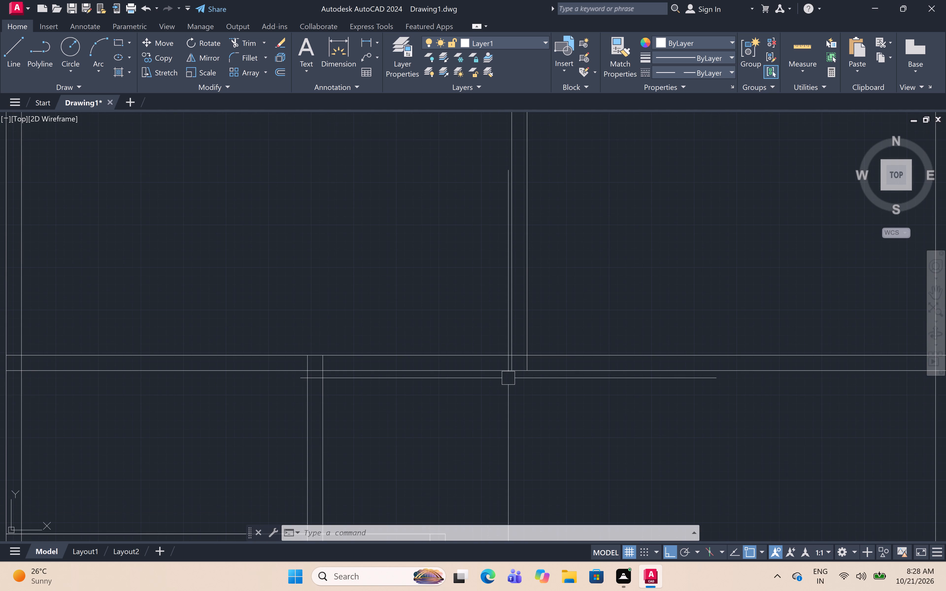
key("l")
key("space")
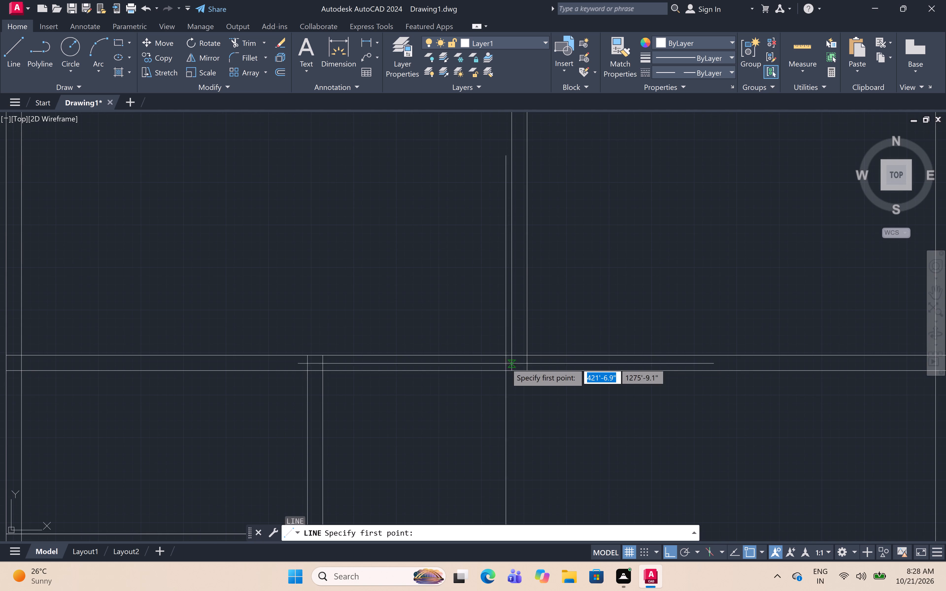
left_click(512, 370)
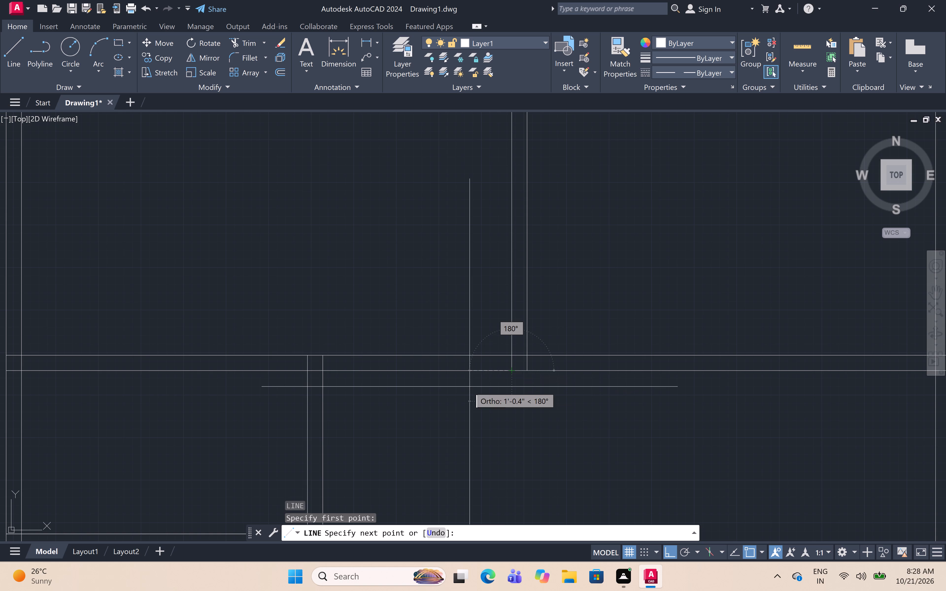
key("1")
key("shift+quotedbl")
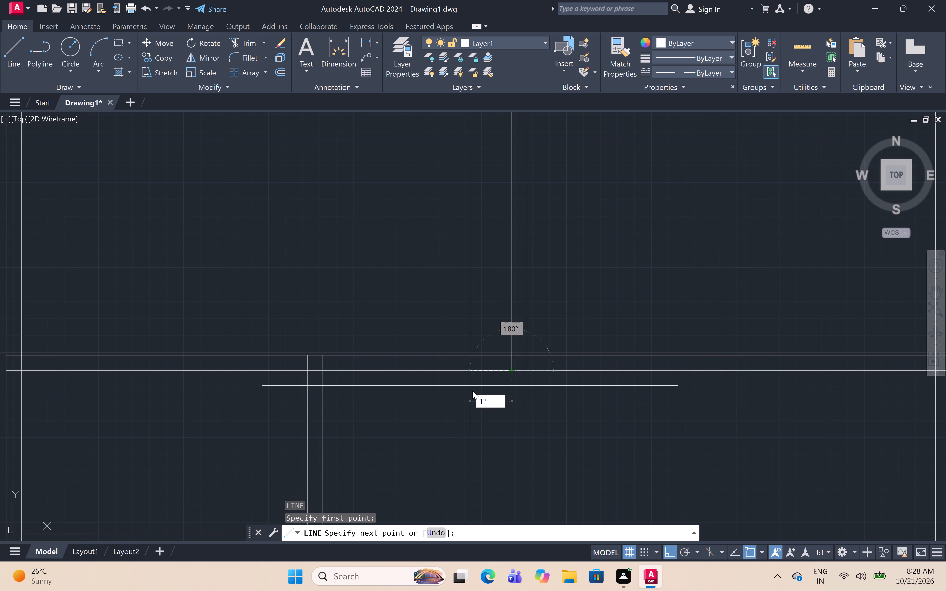
key("space")
key("3")
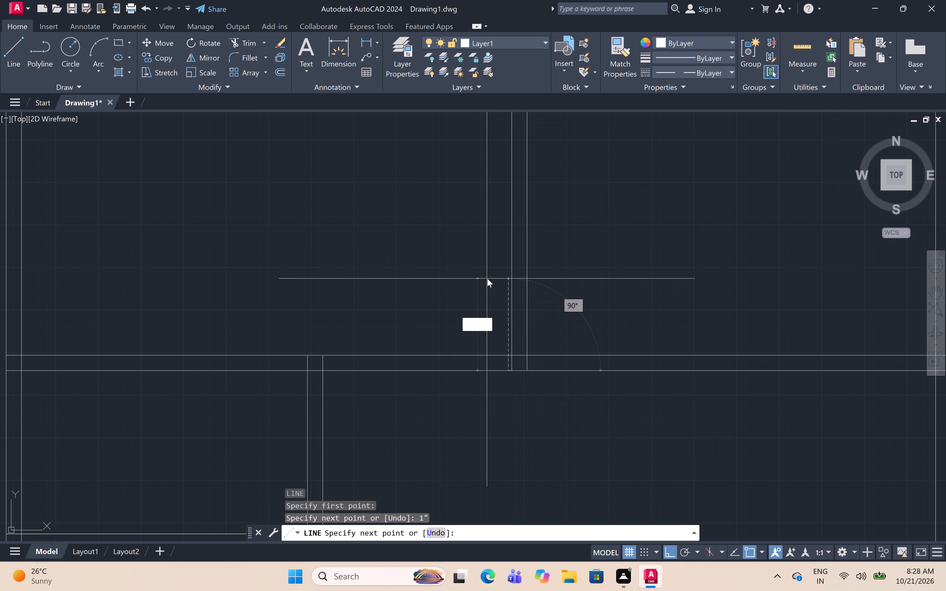
key("apostrophe")
key("space")
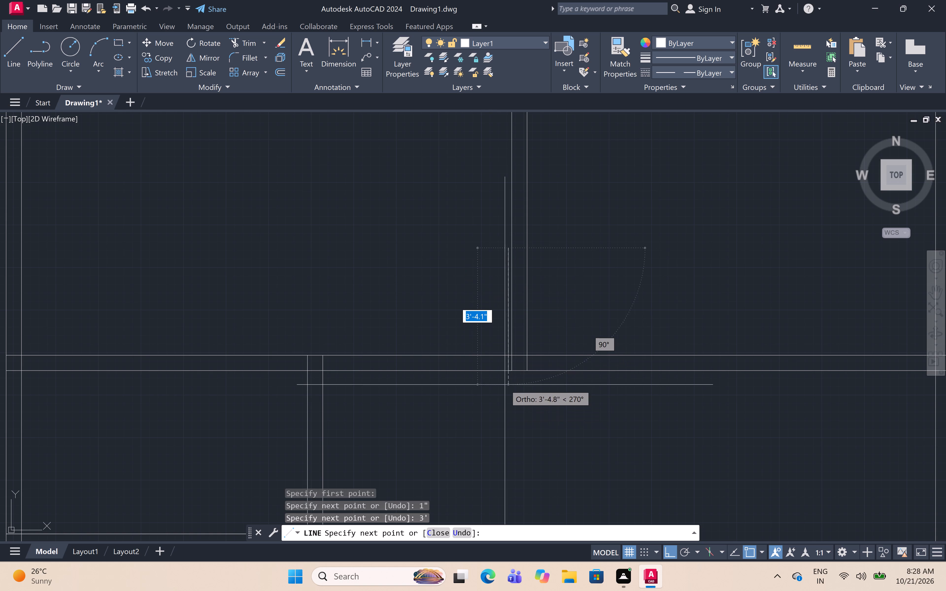
Continue this outline back down to the horizontal wall's lower line, 3' left along it, and up to the wall's upper line.
left_click(508, 370)
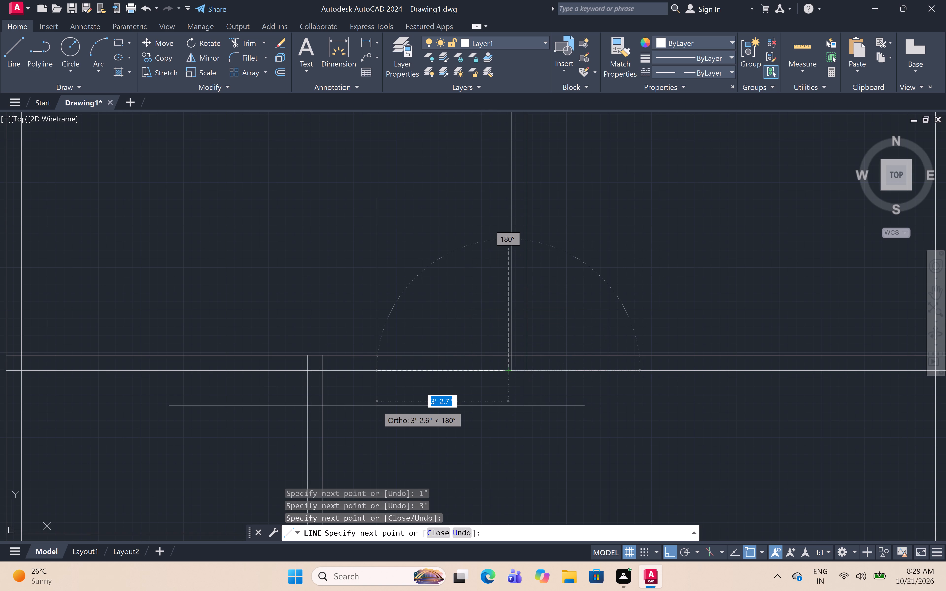
key("3")
key("apostrophe")
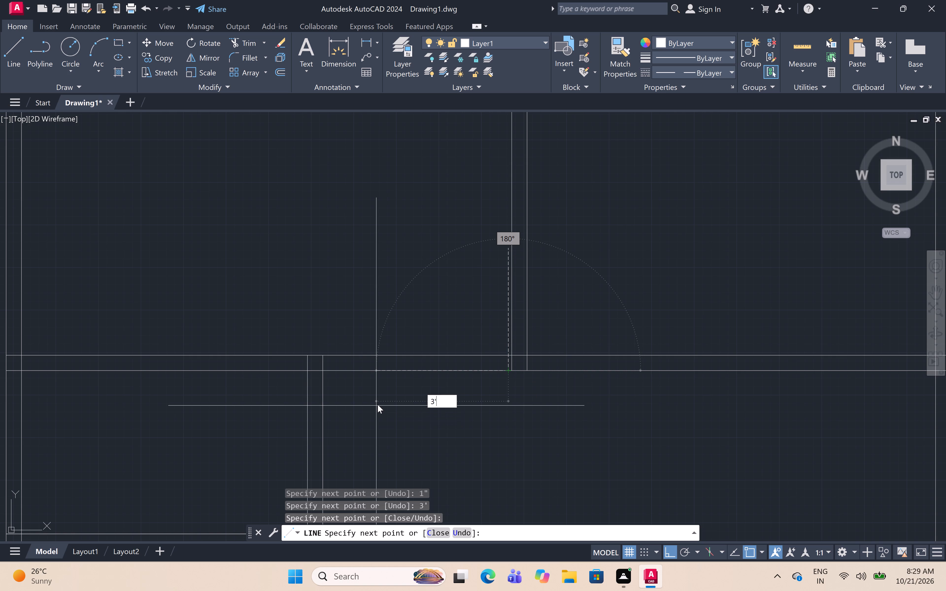
key("space")
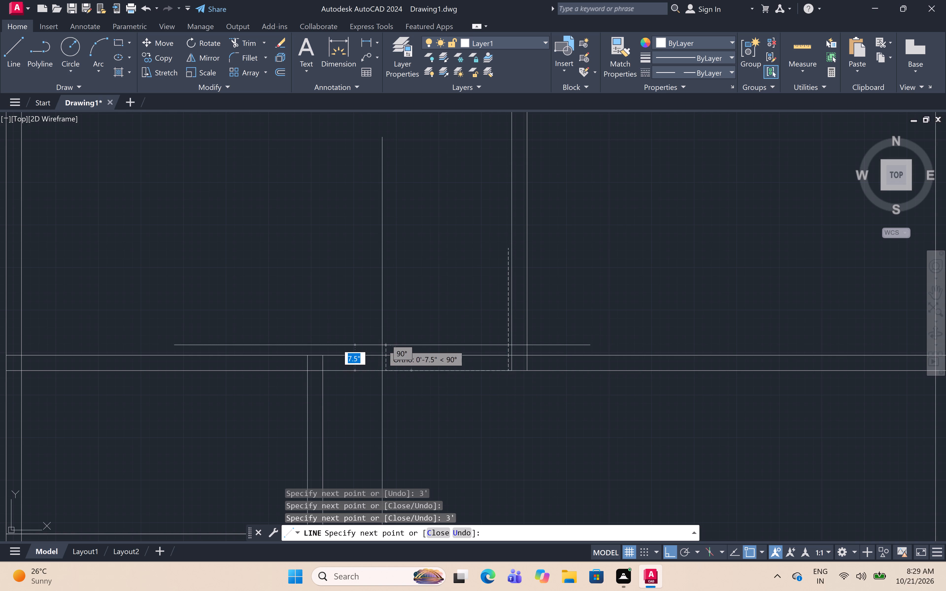
left_click(388, 352)
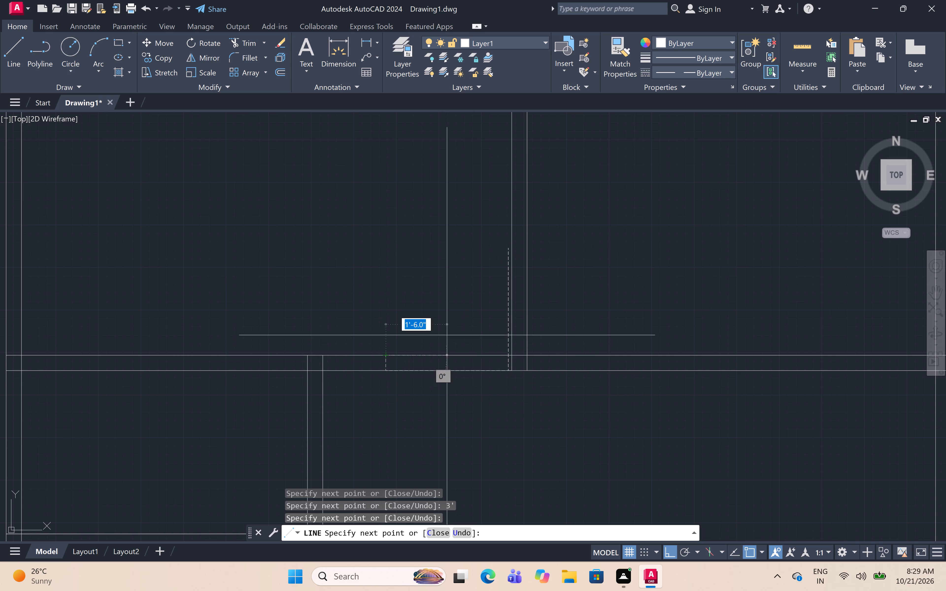
key("Escape")
Draw a dashed line 1" right from the bottom-right corner of the same vertical wall, and 3' up.
scroll(449, 334, "down", 3)
middle_click_drag(438, 332, 389, 344)
scroll(421, 350, "up", 4)
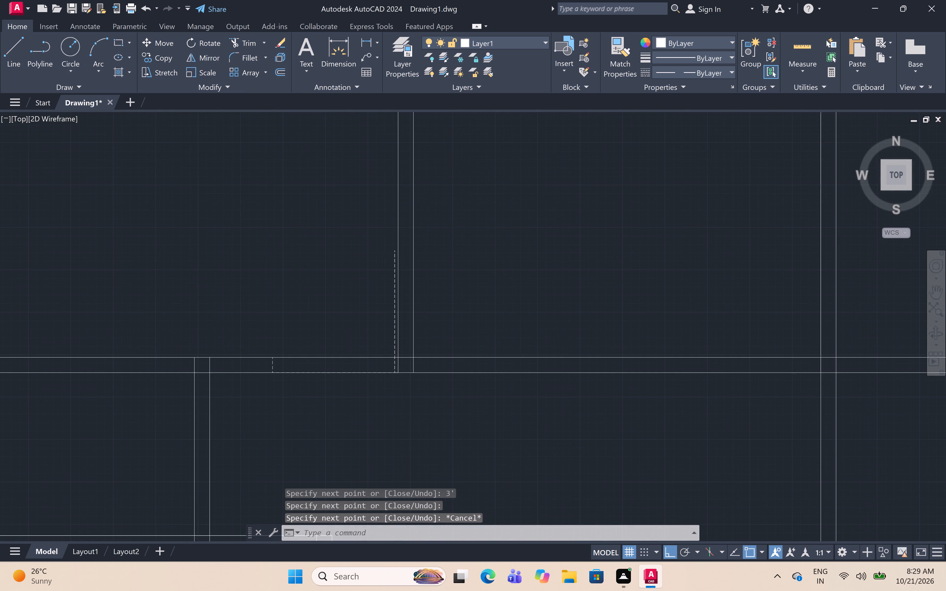
key("l")
key("space")
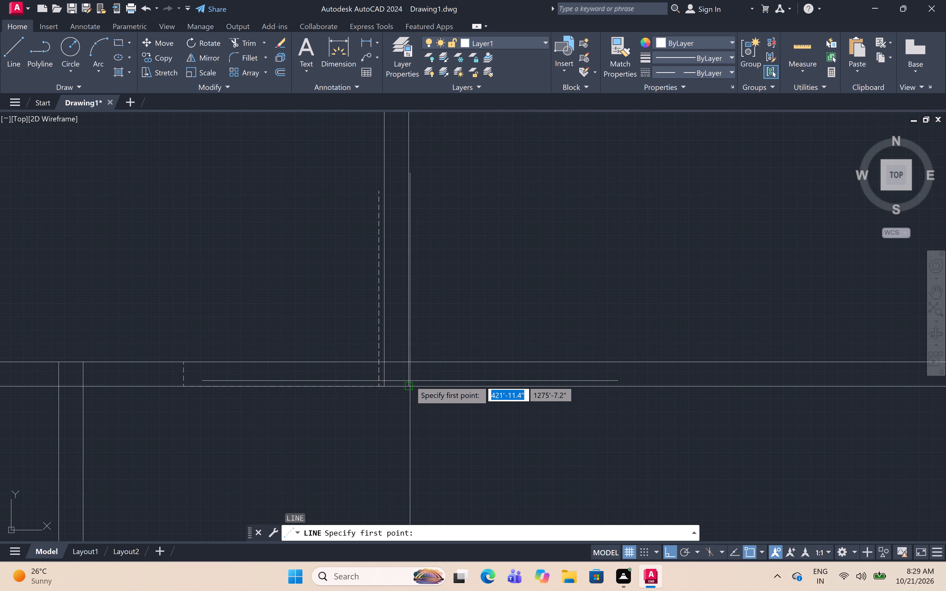
left_click(410, 385)
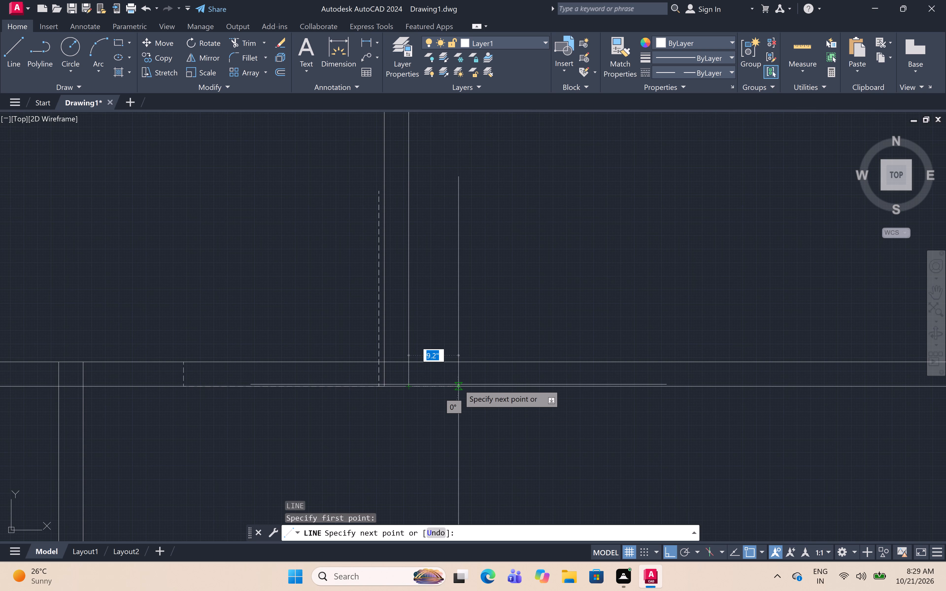
key("1")
key("shift+quotedbl")
key("space")
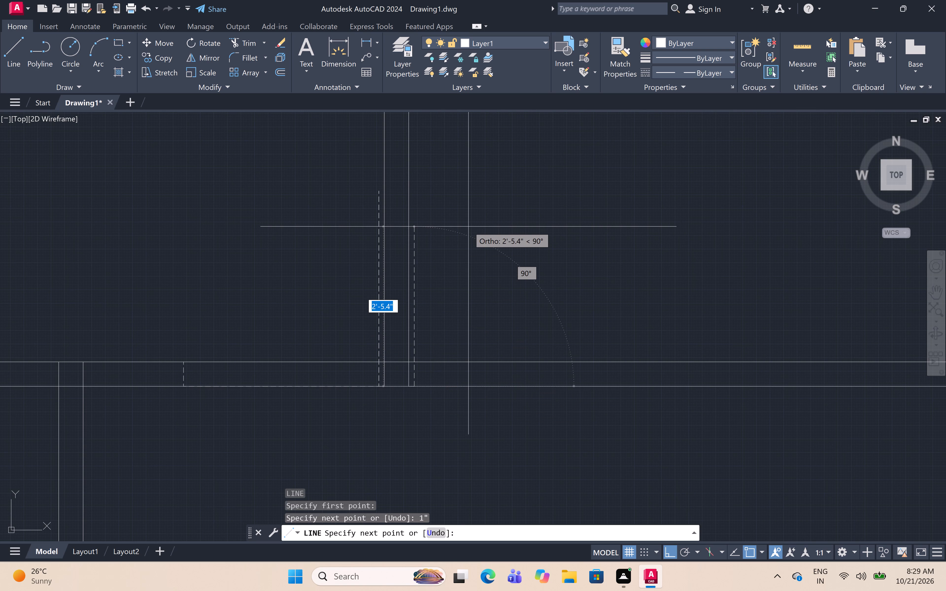
type("3'")
key("space")
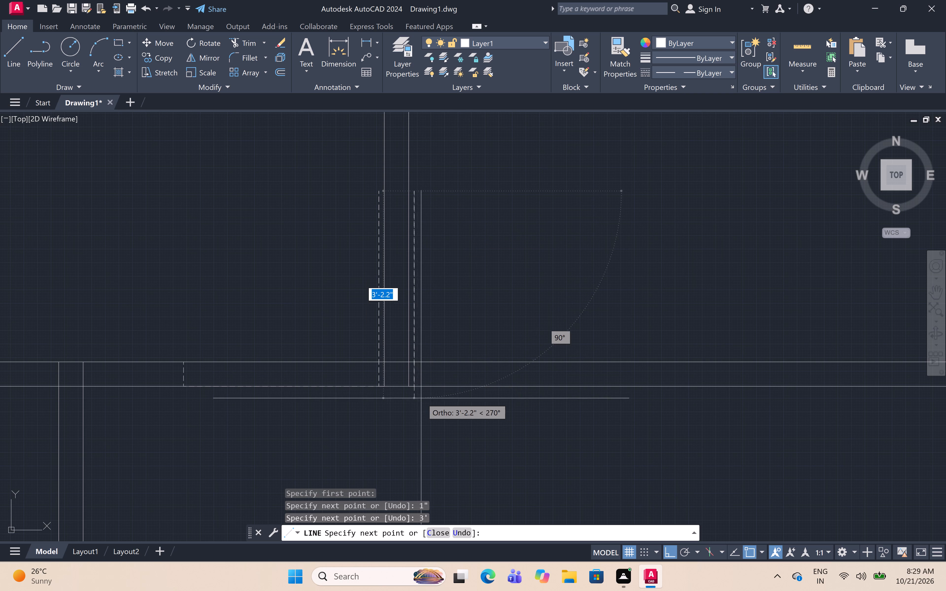
Continue this outline back down to the horizontal wall's lower line, 3' right along it, and up to the wall's upper line.
left_click(416, 384)
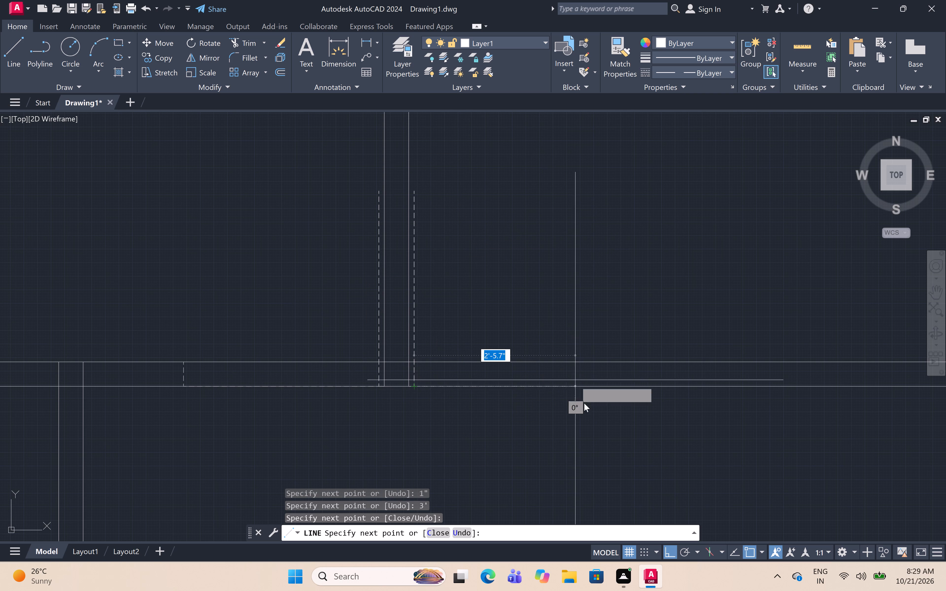
key("3")
type("'")
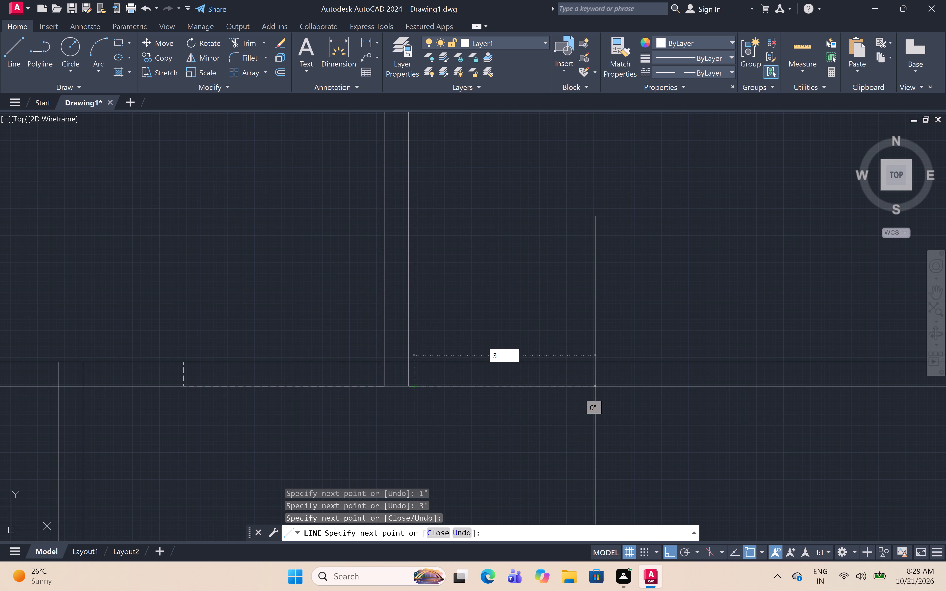
key("space")
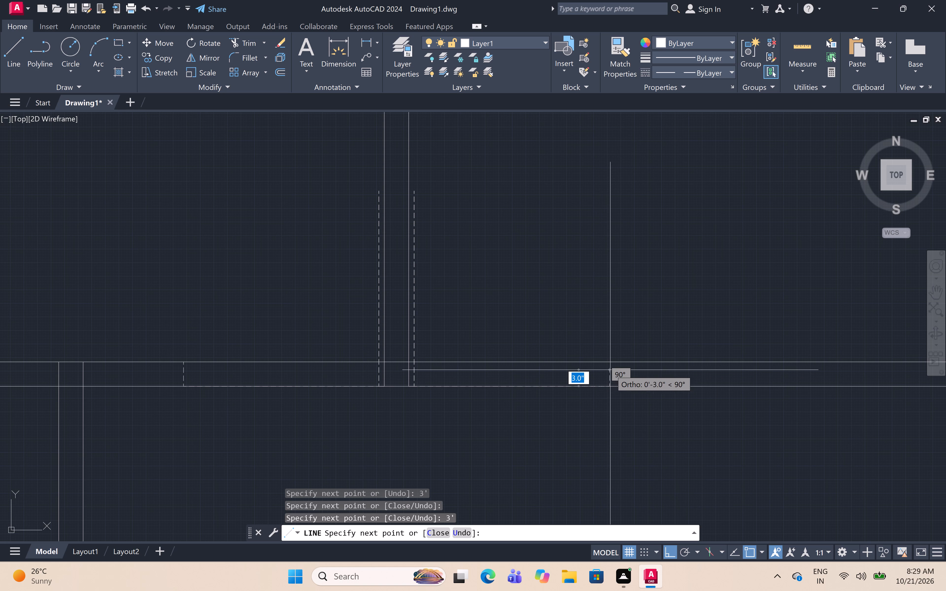
left_click(609, 364)
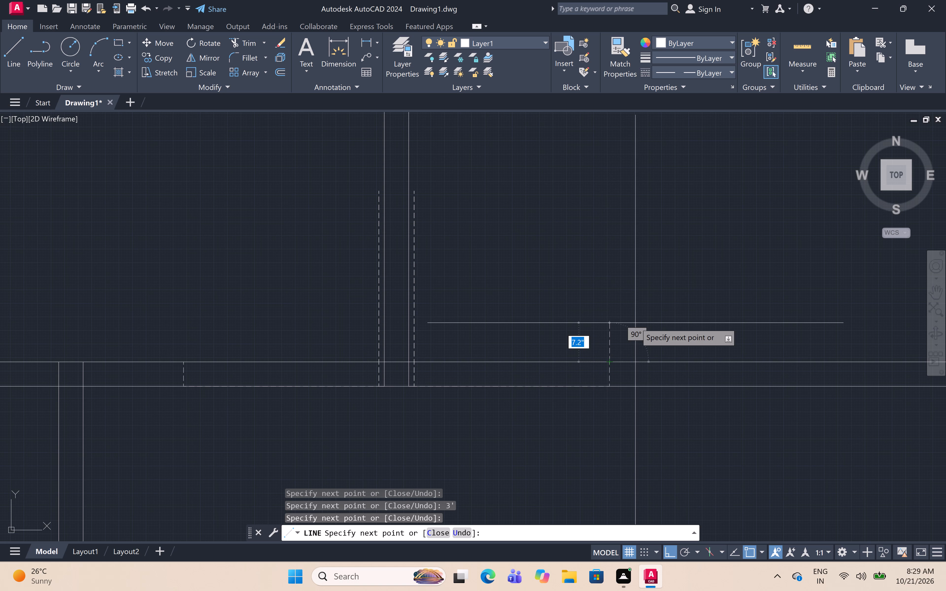
key("Escape")
Draw a dashed line 1" left from the bottom-left corner of the upper-right room's left wall, and 3' up.
scroll(635, 323, "down", 4)
middle_click_drag(634, 326, 635, 373)
middle_click_drag(676, 399, 551, 406)
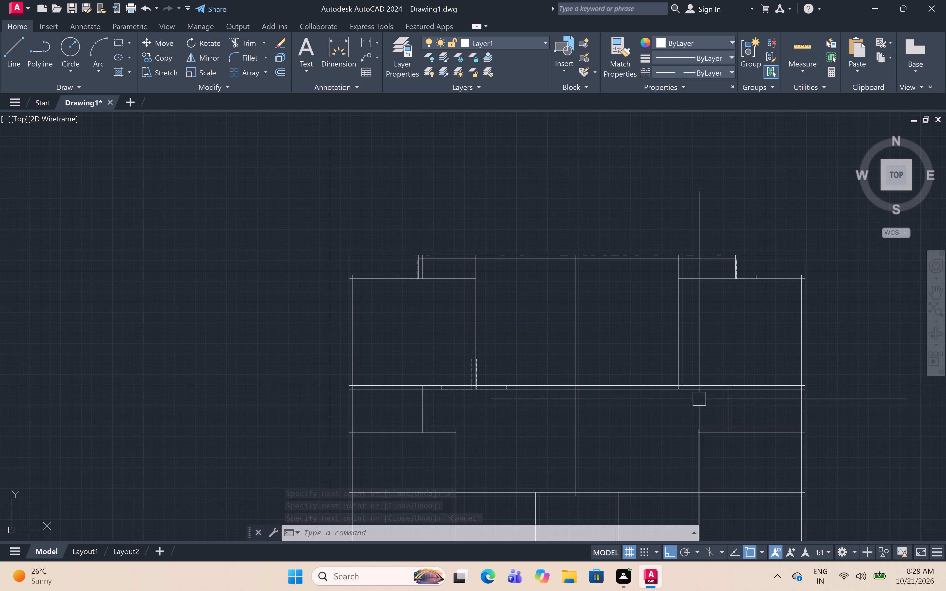
scroll(683, 387, "up", 5)
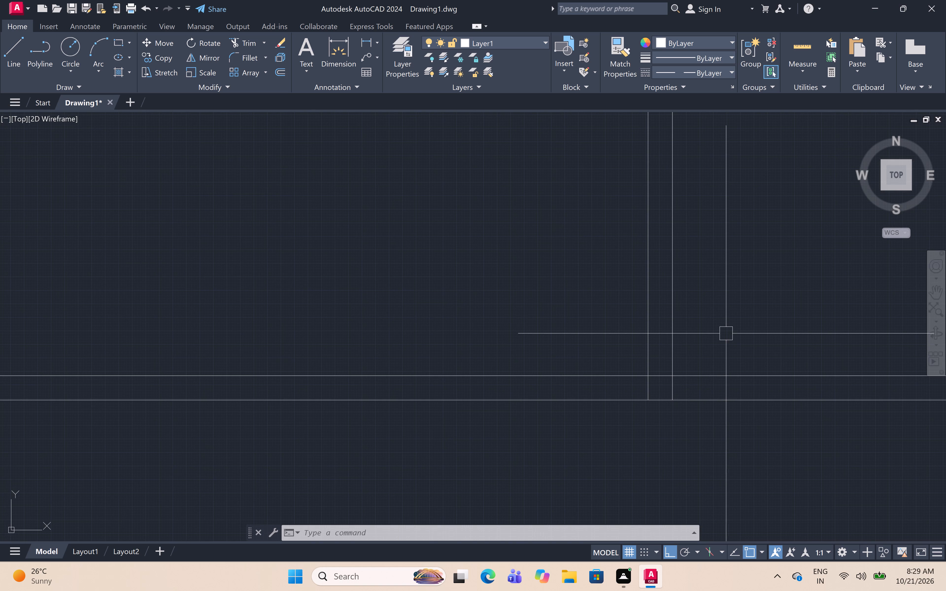
type("L")
key("space")
left_click(648, 400)
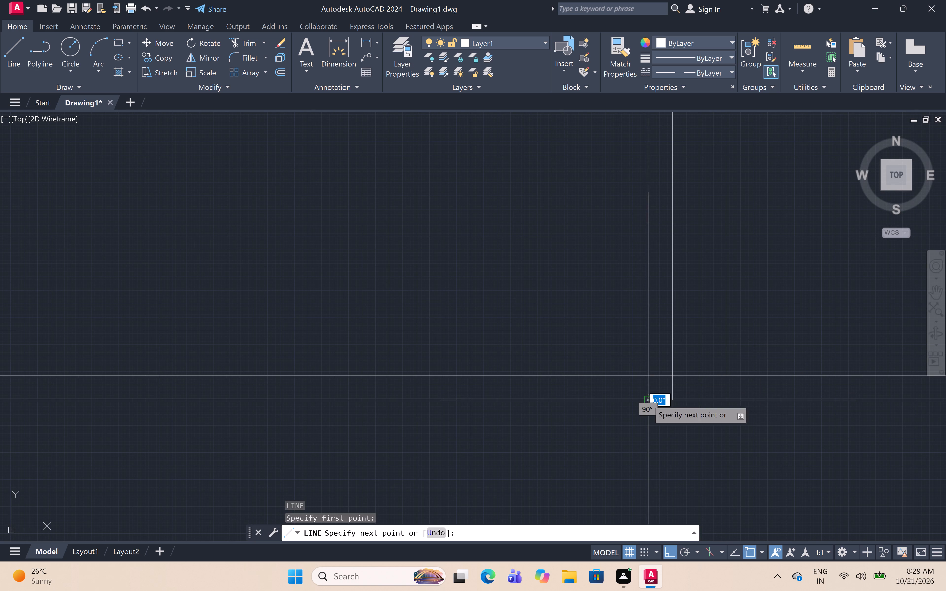
key("1")
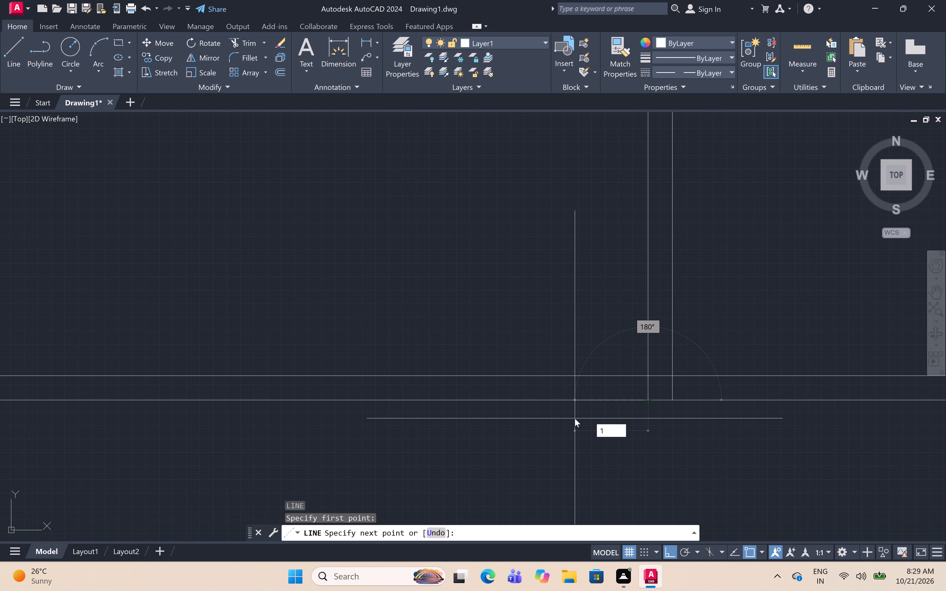
key("shift+quotedbl")
key("space")
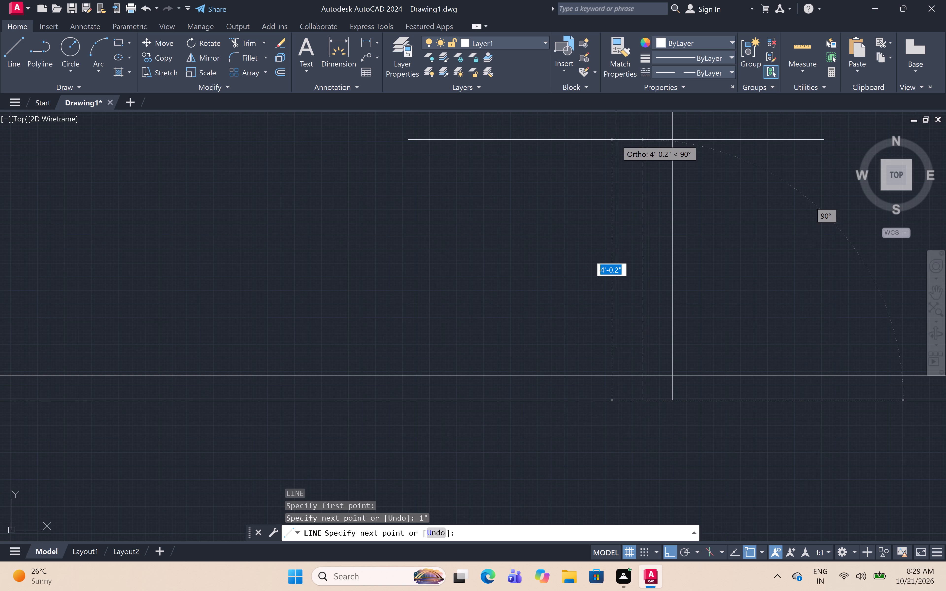
key("3")
key("apostrophe")
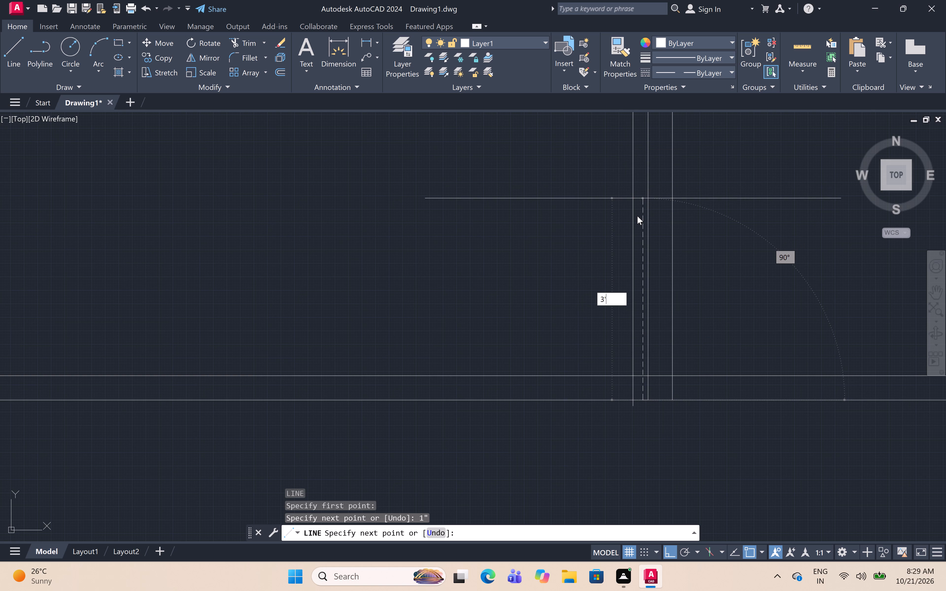
key("space")
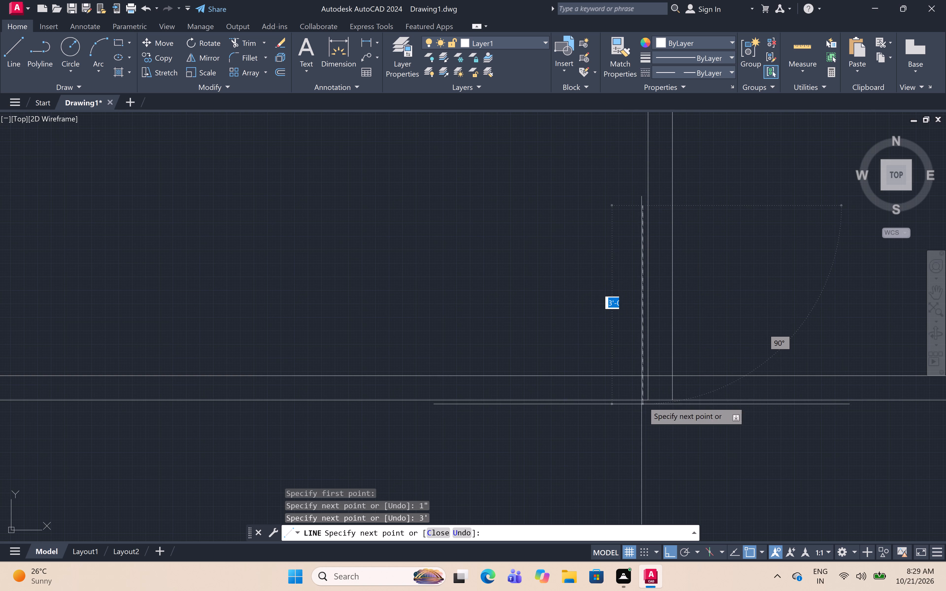
Continue this outline back down to the horizontal wall's lower line, 3' left along it, and up to the wall's upper line.
left_click(643, 401)
type("3'")
key("space")
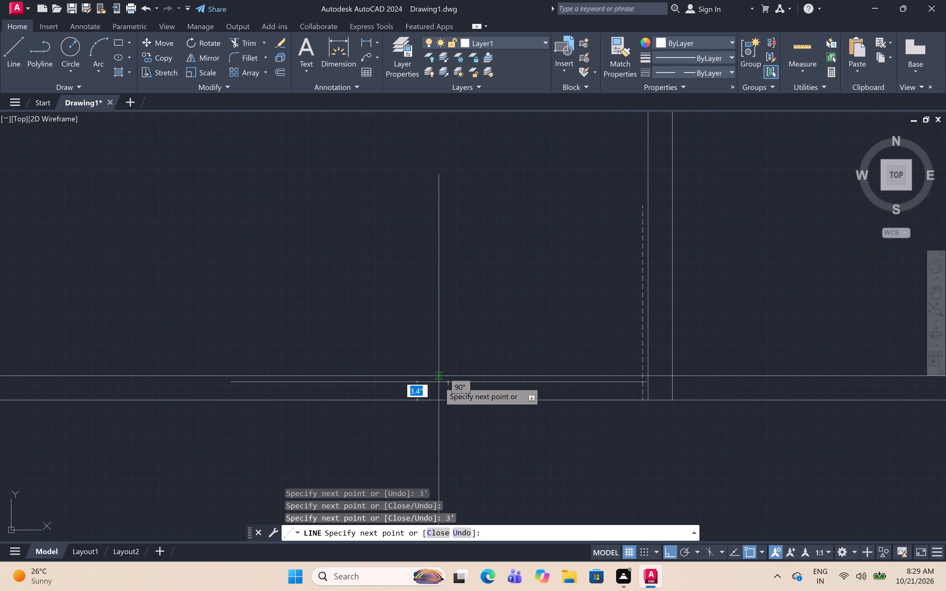
left_click(451, 375)
key("Escape")
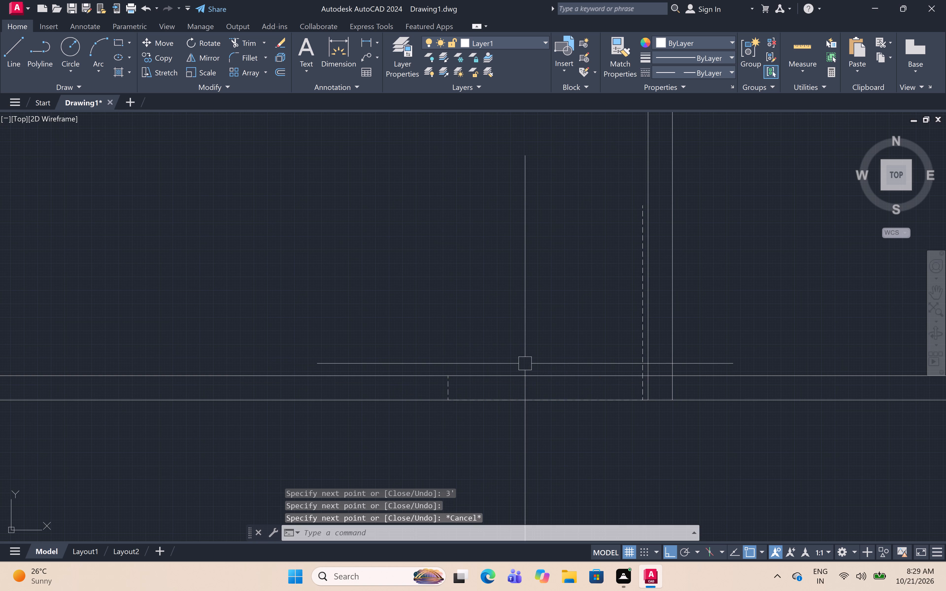
scroll(525, 363, "down", 3)
middle_click_drag(522, 362, 458, 402)
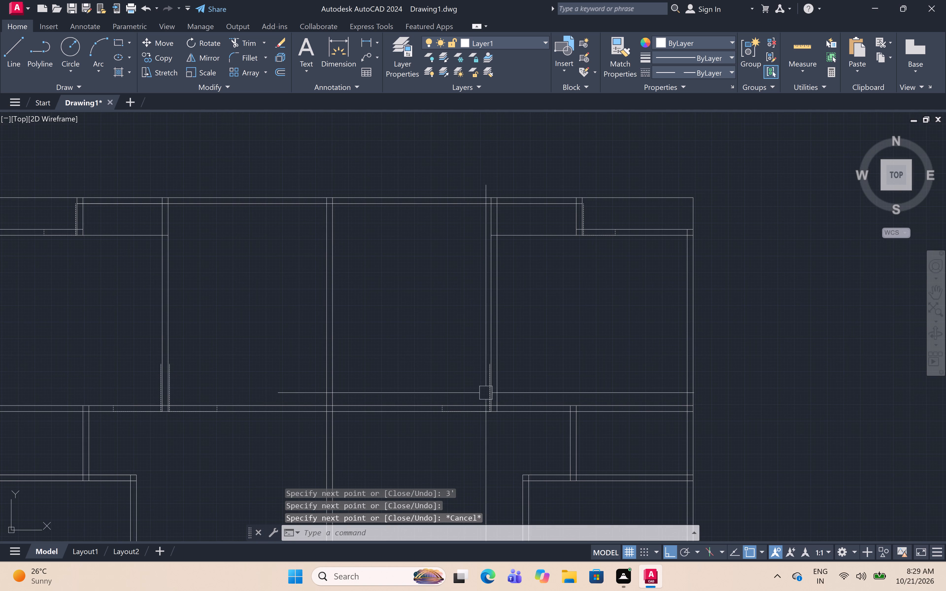
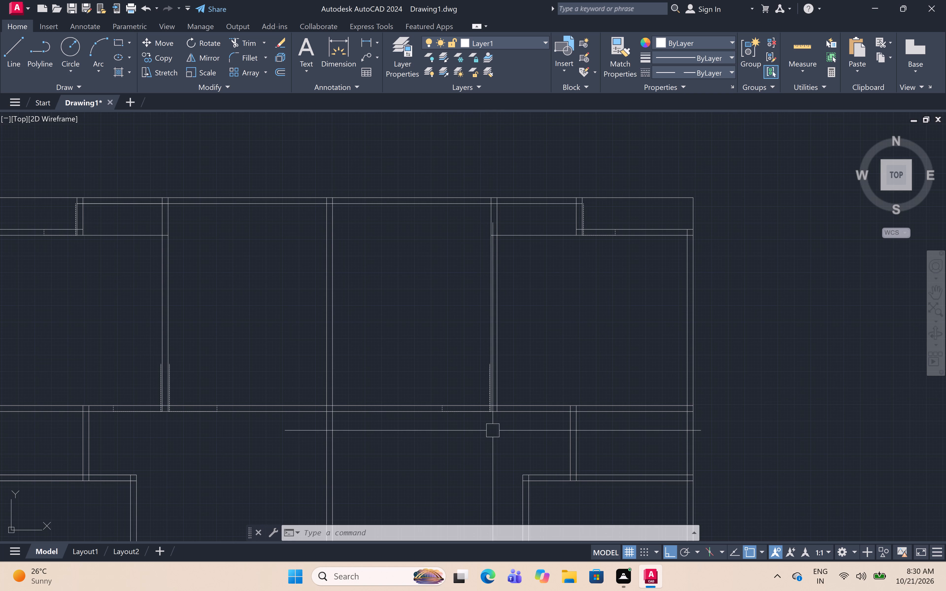
Start a dashed line from the bottom-right corner of the upper-right room's left wall, and draw it 1" right.
scroll(495, 429, "up", 3)
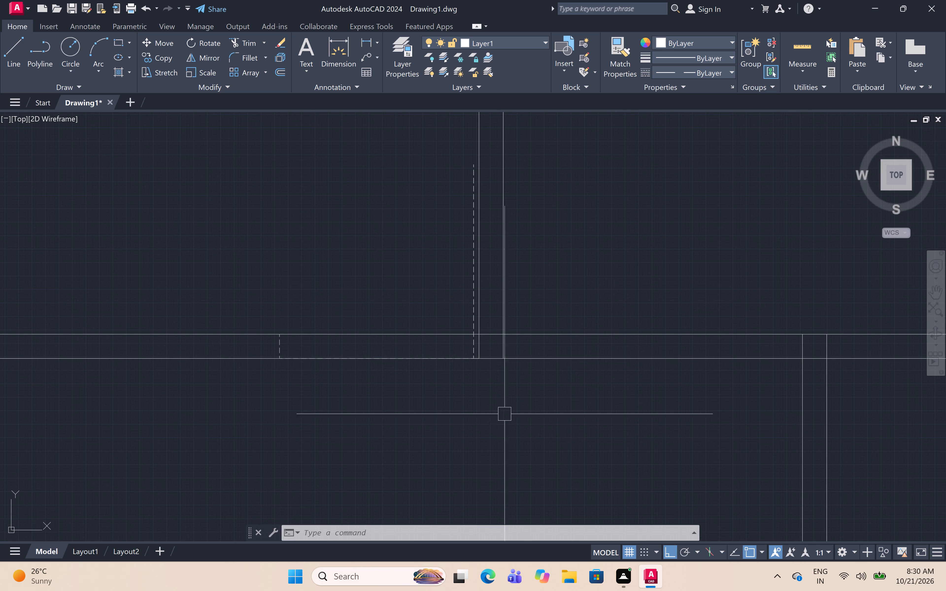
middle_click_drag(569, 294, 570, 351)
scroll(570, 351, "down", 1)
key("l")
key("space")
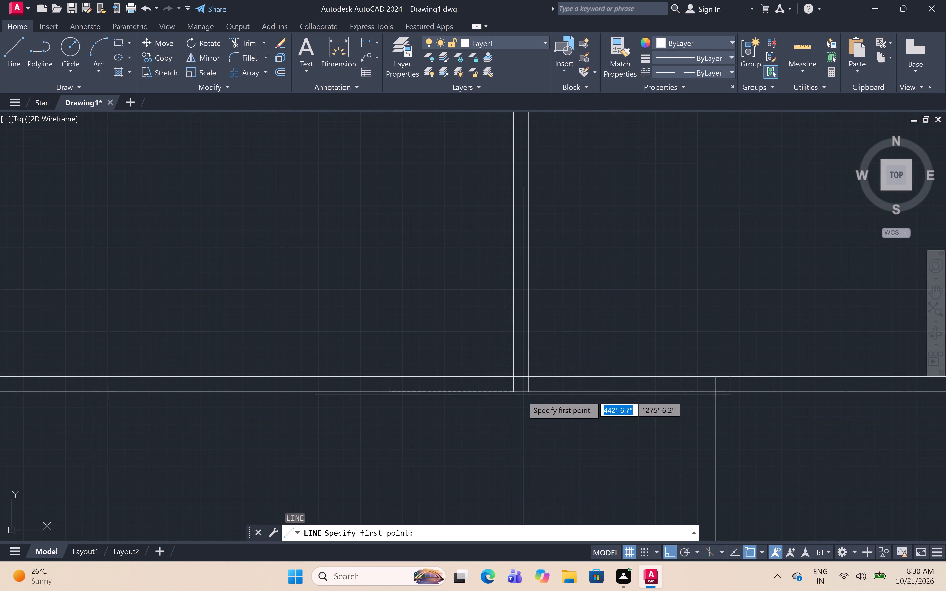
left_click(528, 394)
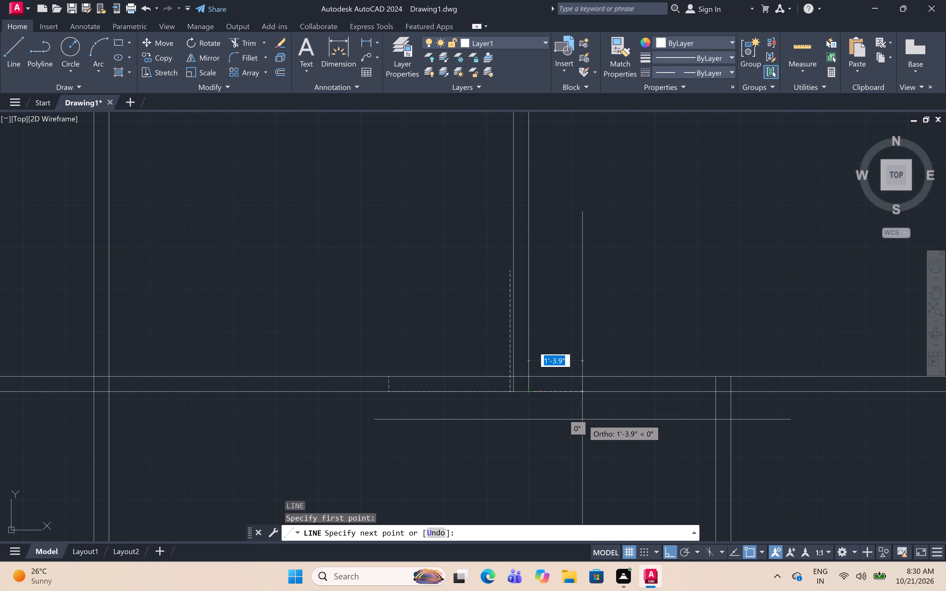
key("1")
key("shift+quotedbl")
key("space")
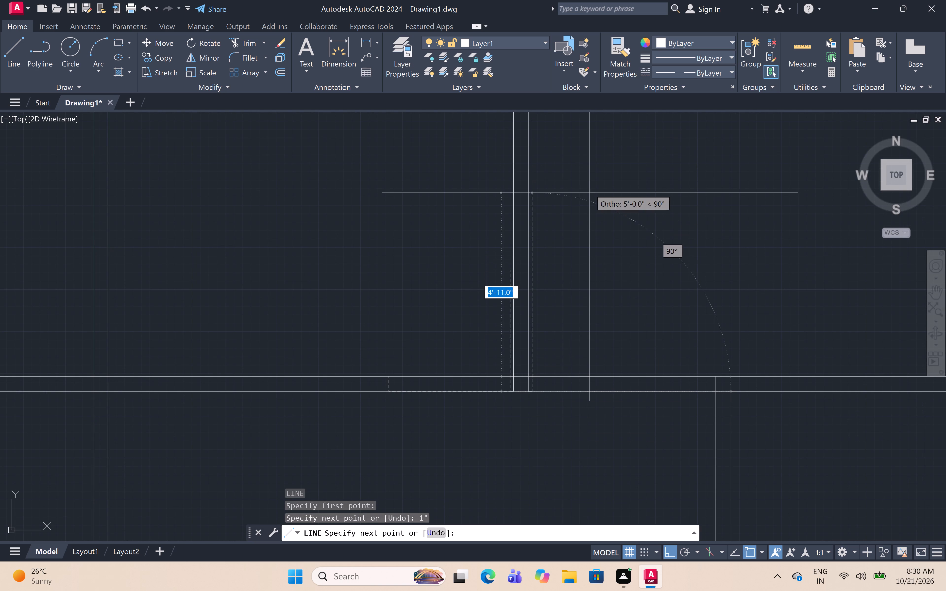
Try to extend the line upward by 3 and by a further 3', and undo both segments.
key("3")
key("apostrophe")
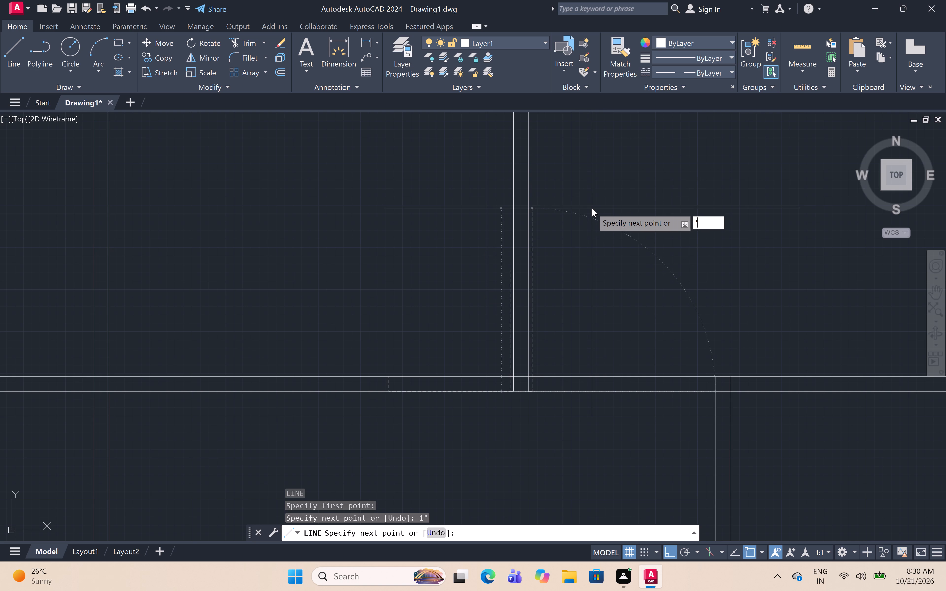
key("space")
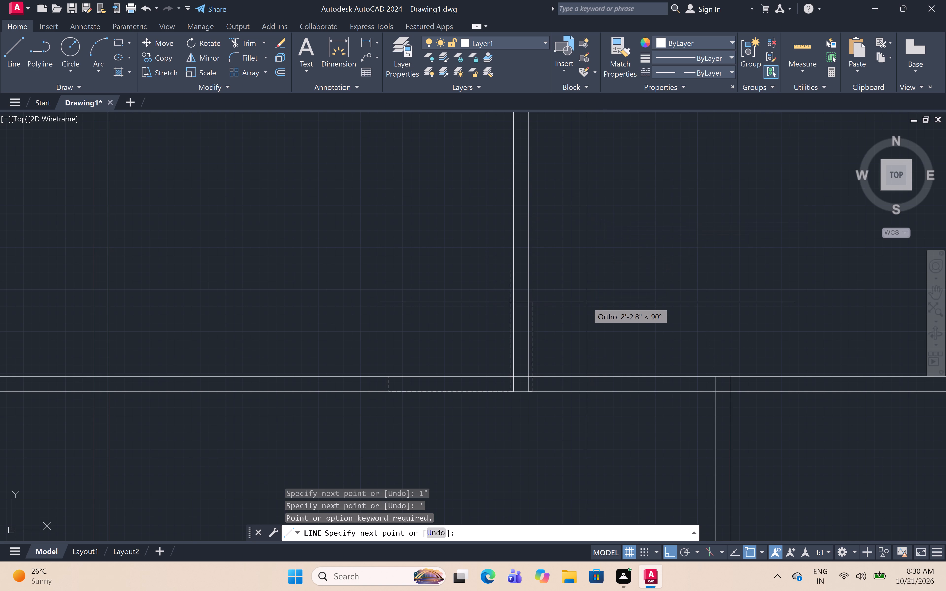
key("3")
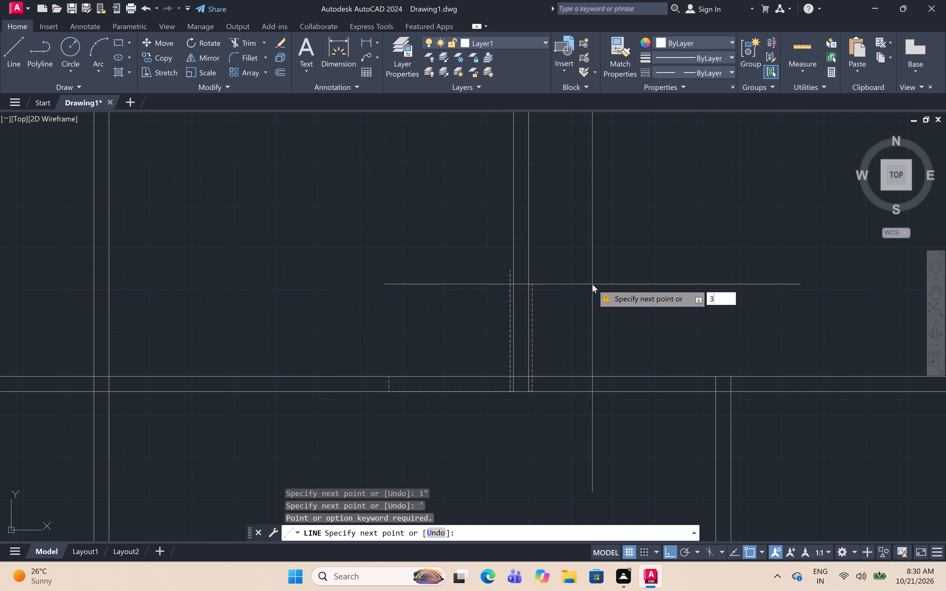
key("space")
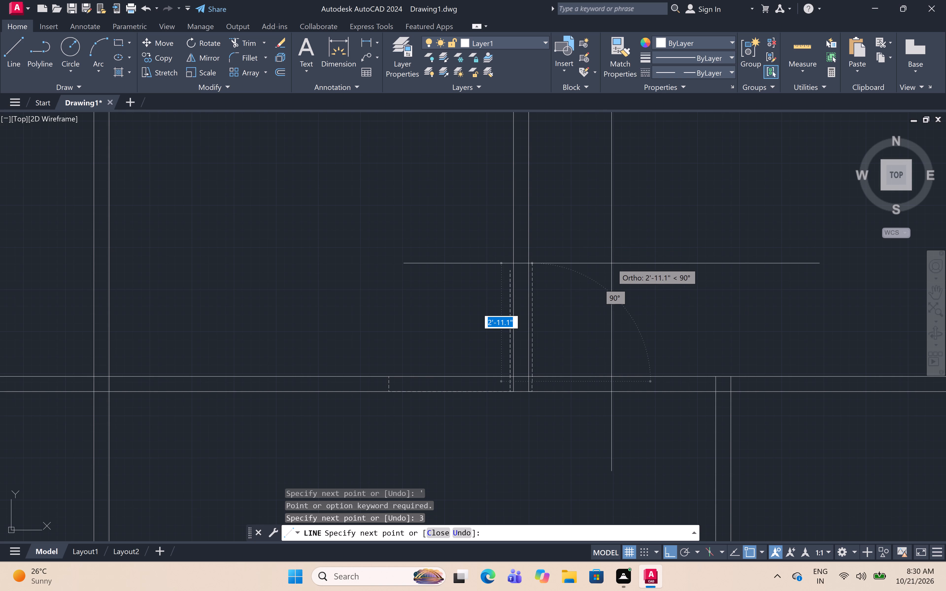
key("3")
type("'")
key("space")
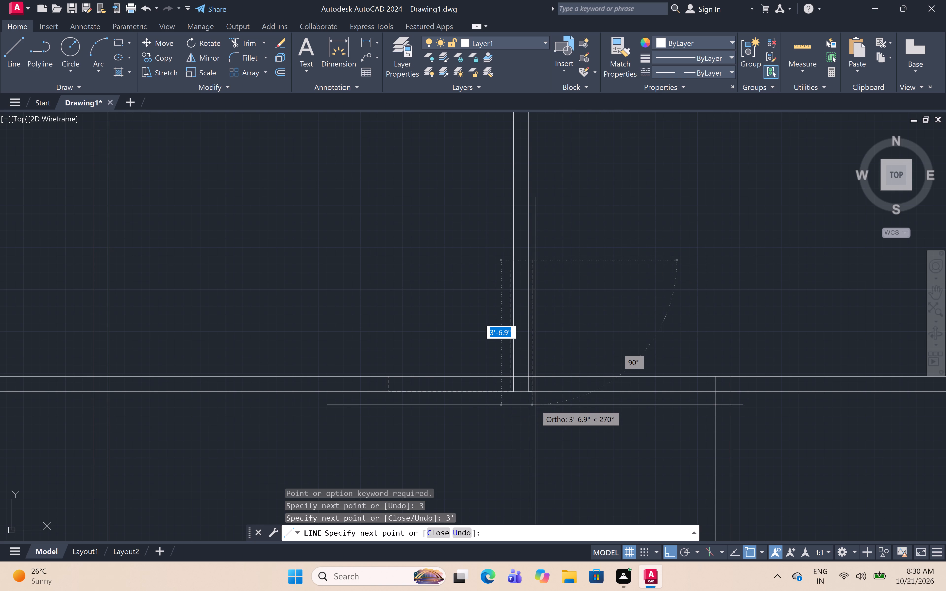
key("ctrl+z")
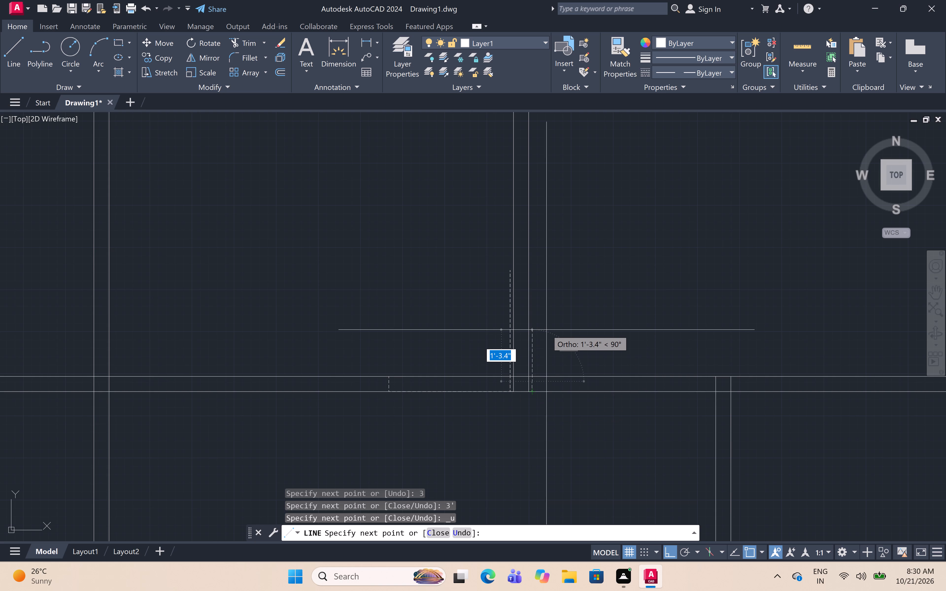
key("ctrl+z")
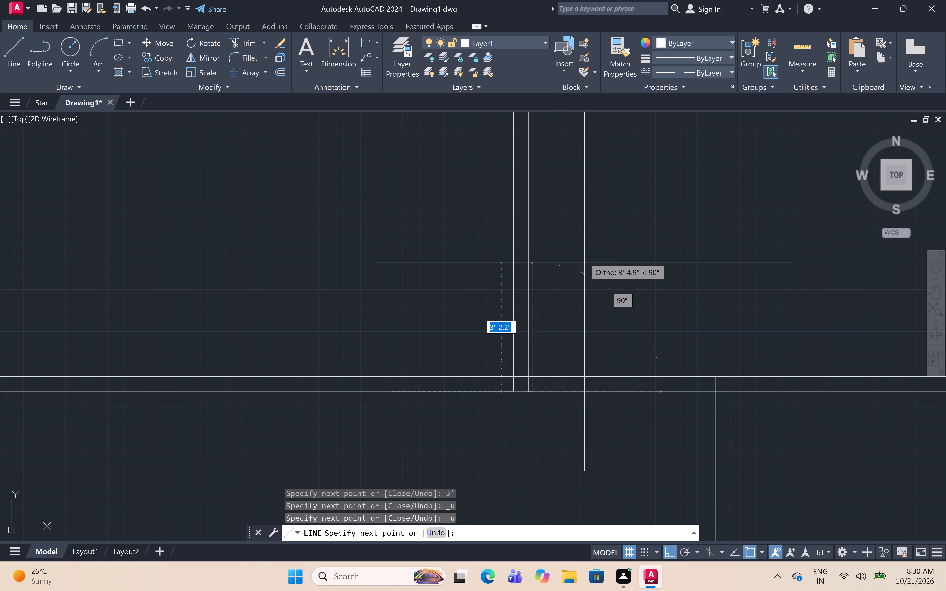
Continue this outline 3' up, back down to the horizontal wall's lower line, 3' right along it, and up to the wall's upper line.
key("3")
key("apostrophe")
key("space")
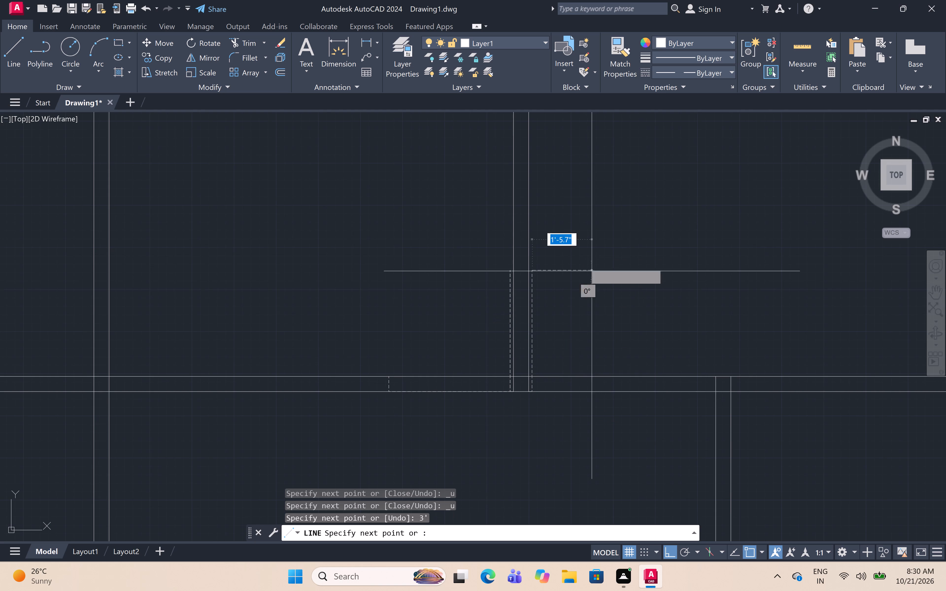
left_click(533, 394)
key("3")
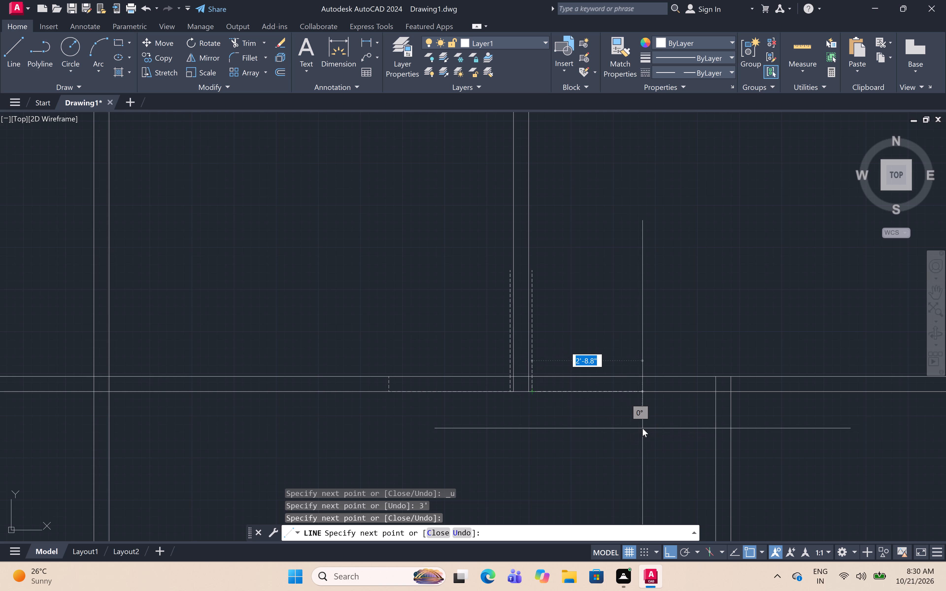
key("apostrophe")
key("space")
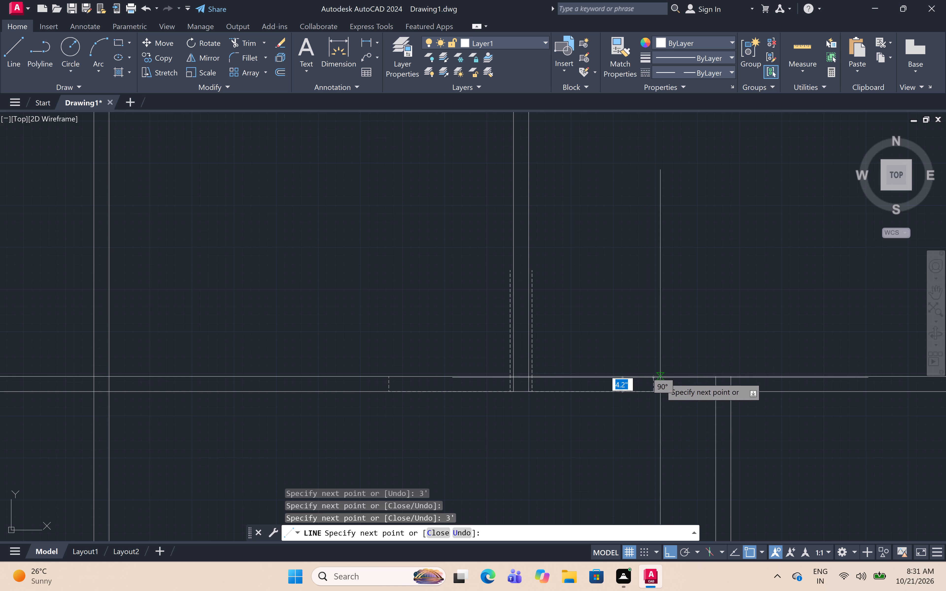
left_click(657, 375)
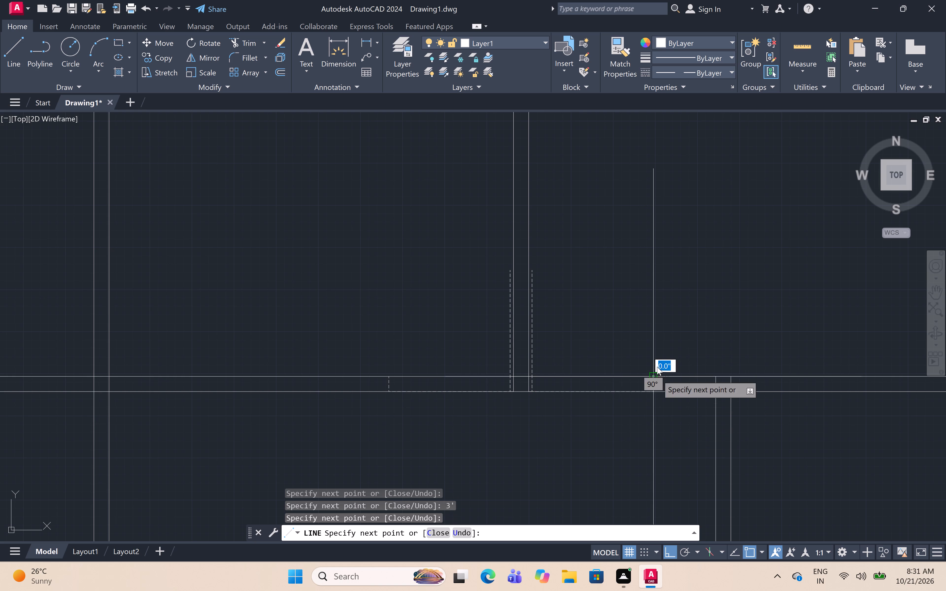
key("Escape")
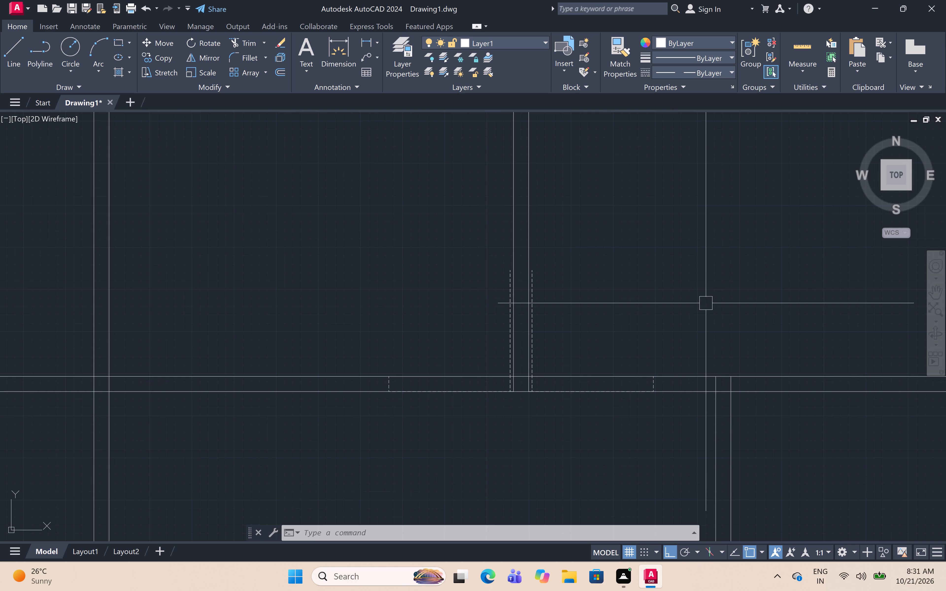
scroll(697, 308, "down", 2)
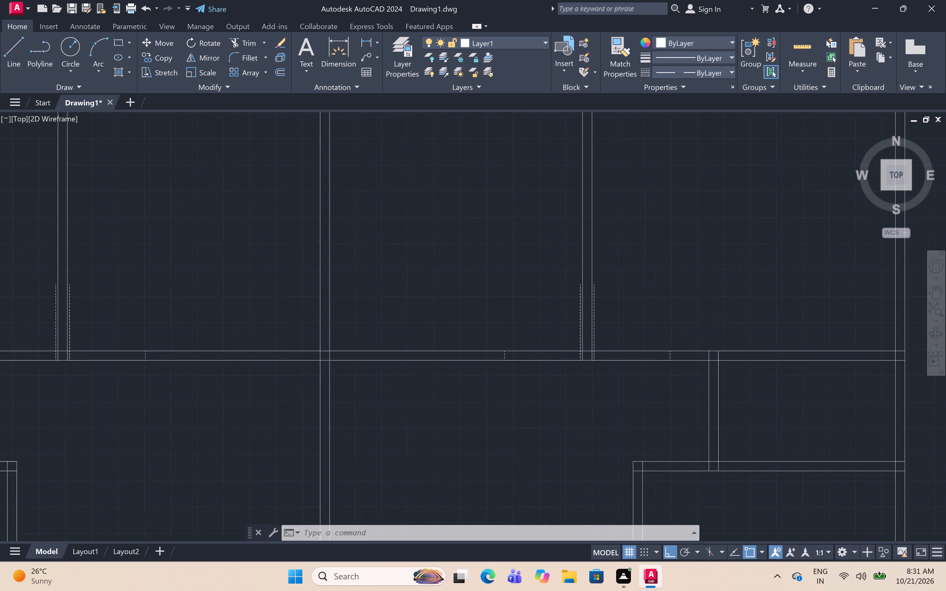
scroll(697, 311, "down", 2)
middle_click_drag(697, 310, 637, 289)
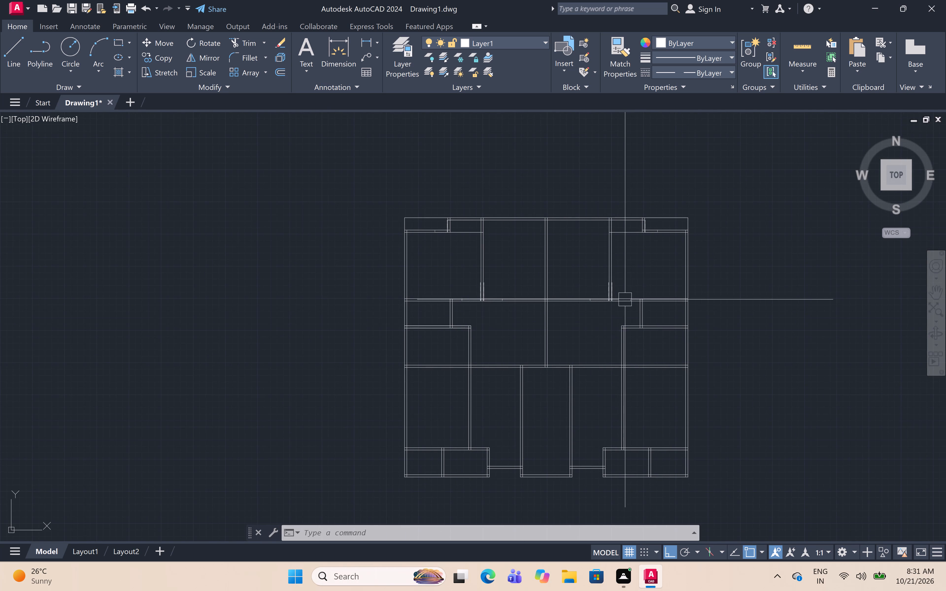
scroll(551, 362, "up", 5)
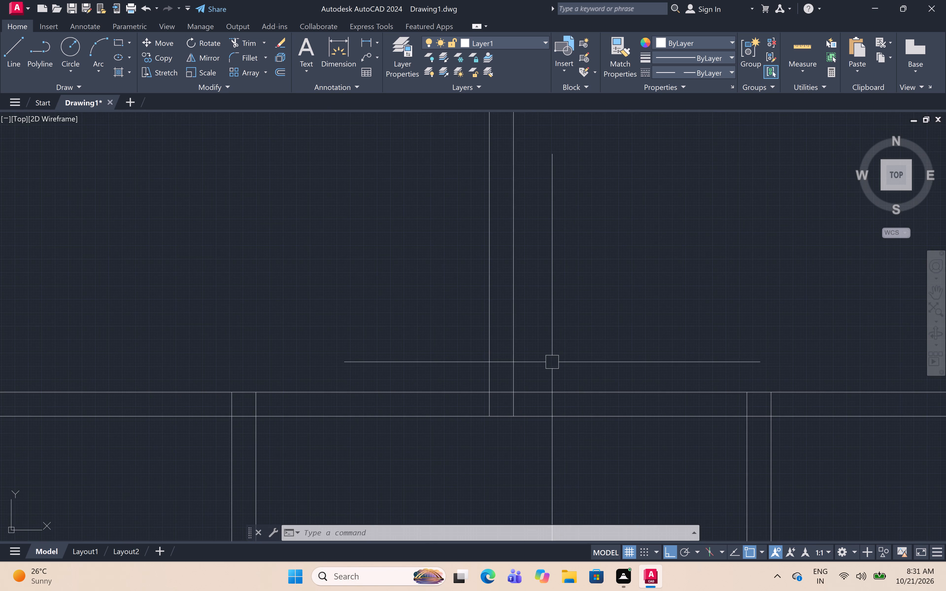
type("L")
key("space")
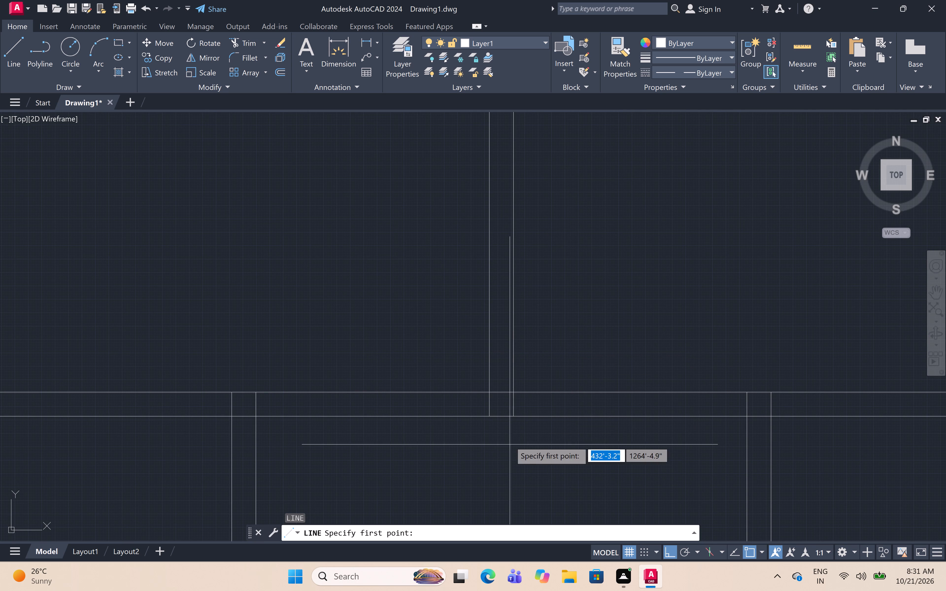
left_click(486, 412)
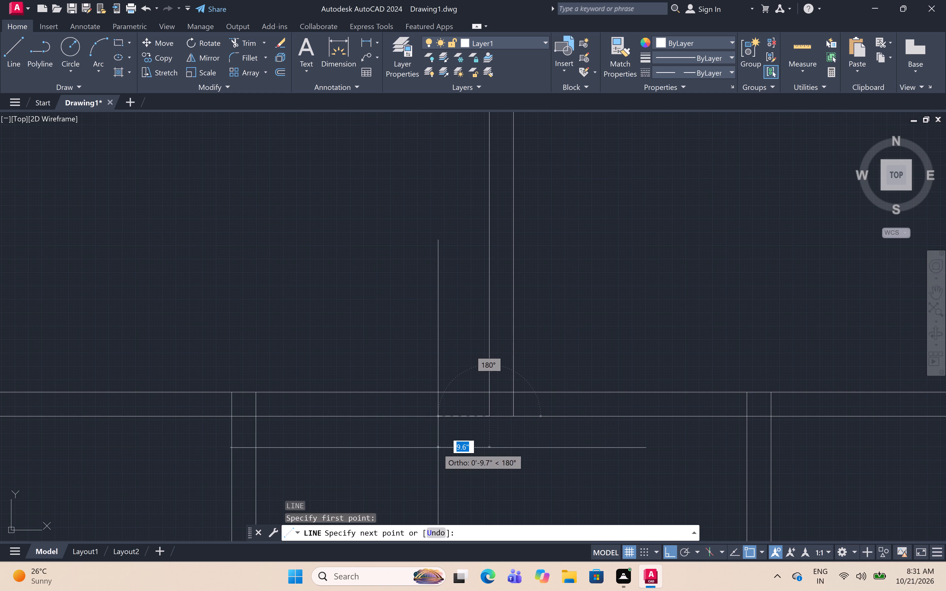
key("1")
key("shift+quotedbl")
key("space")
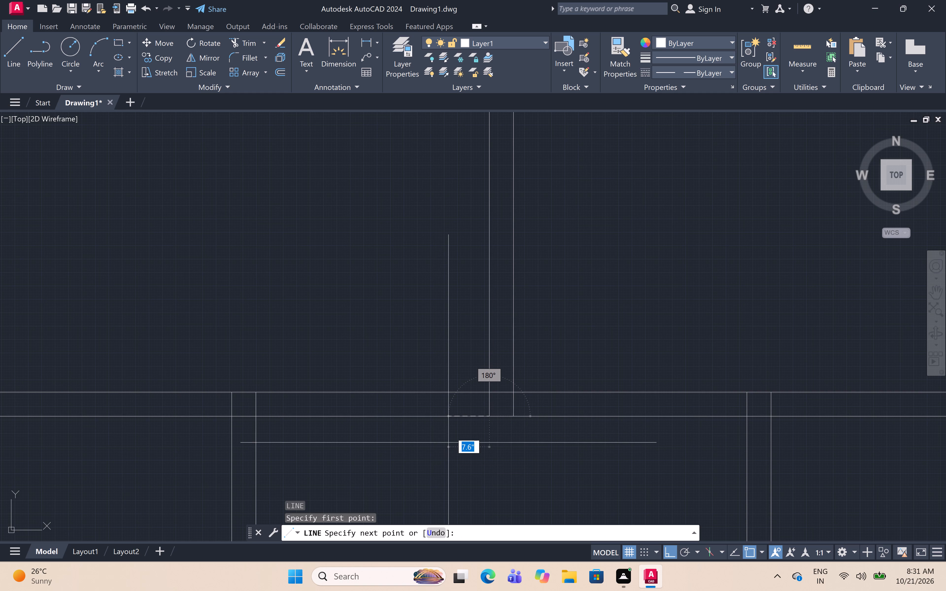
Draw a dashed line 1" left from the bottom-left corner of the plan's central vertical wall, and 3' up.
key("l")
key("space")
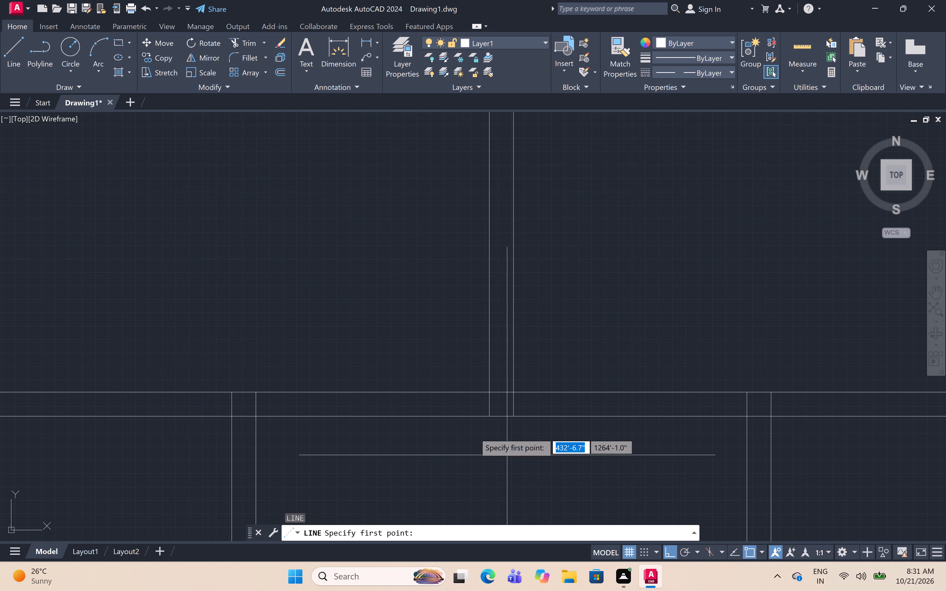
left_click(488, 417)
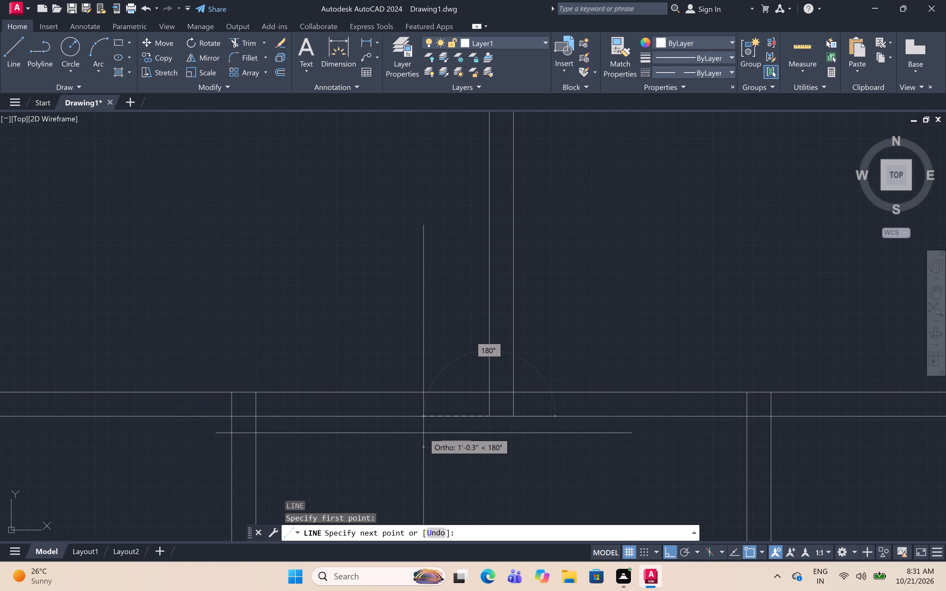
key("1")
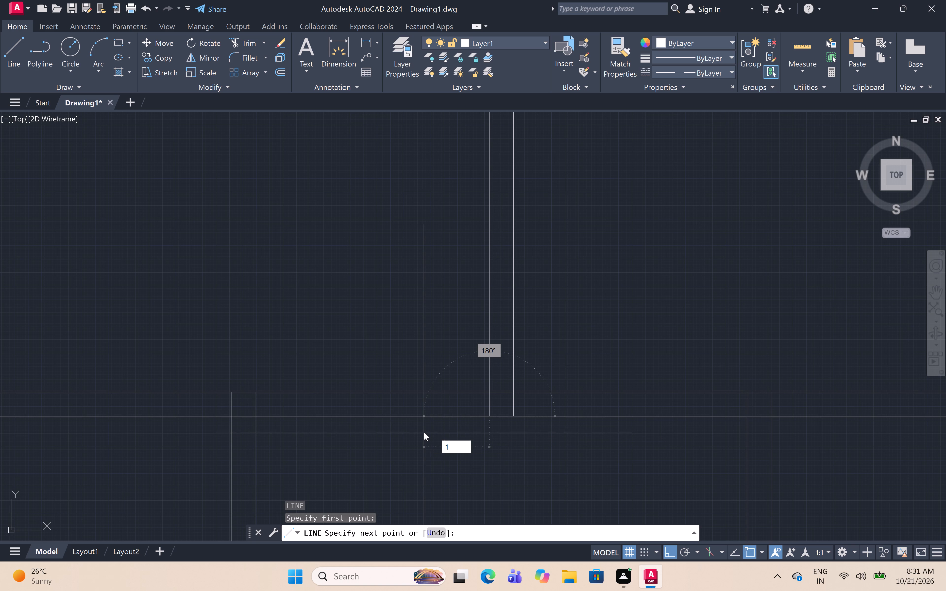
type("\"")
key("space")
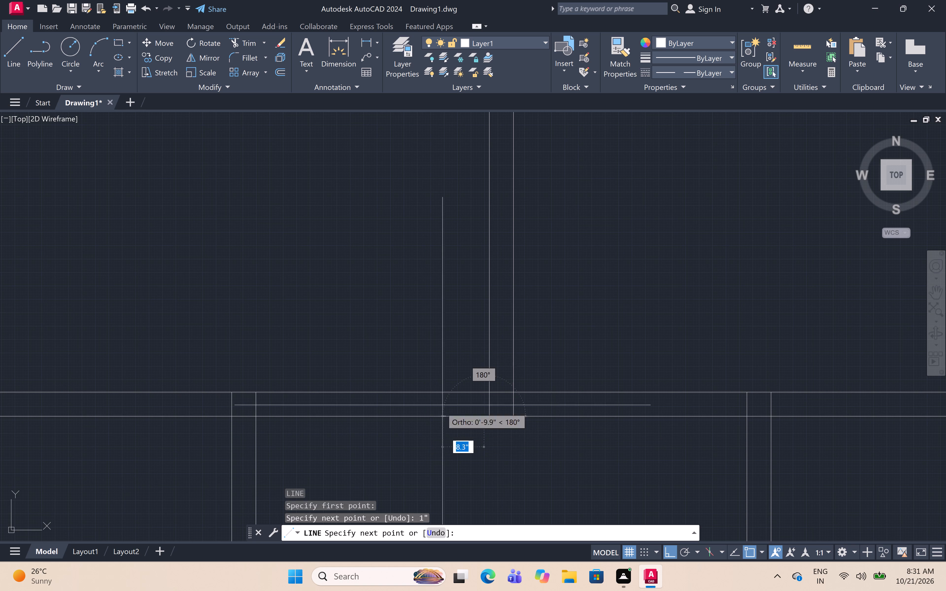
key("3")
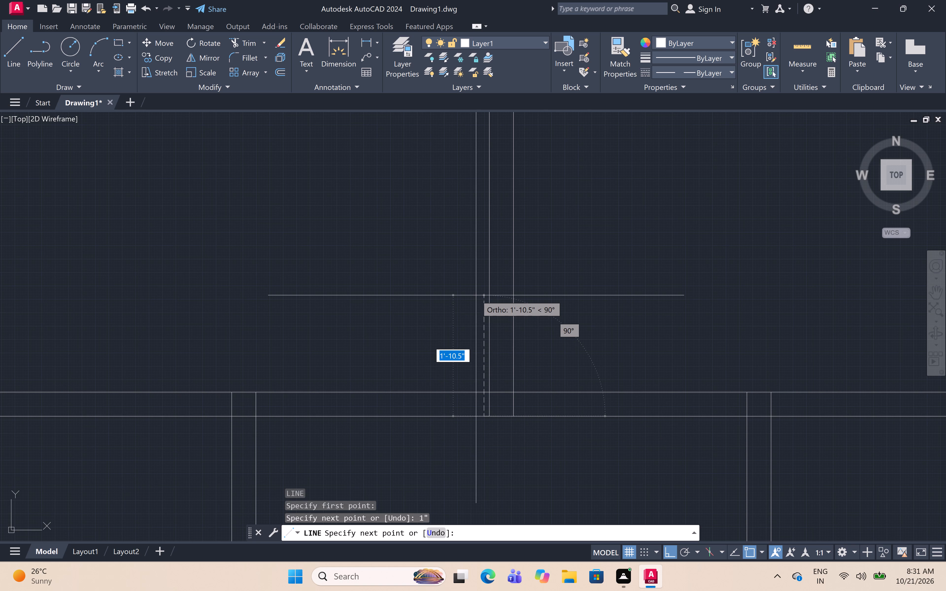
key("apostrophe")
key("space")
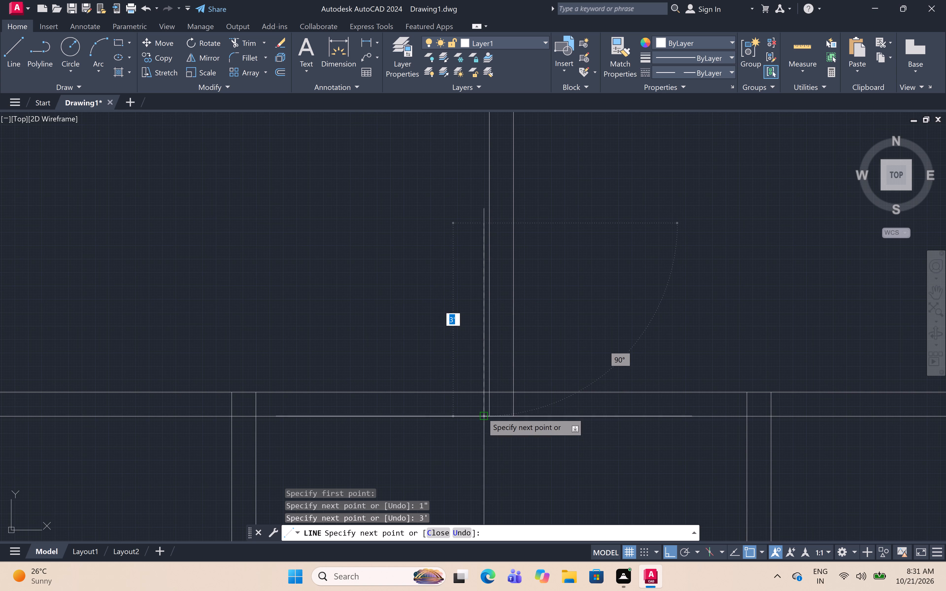
Continue this outline back down to the horizontal wall's lower line, 3' left along it, and up to the wall's upper line.
left_click(485, 418)
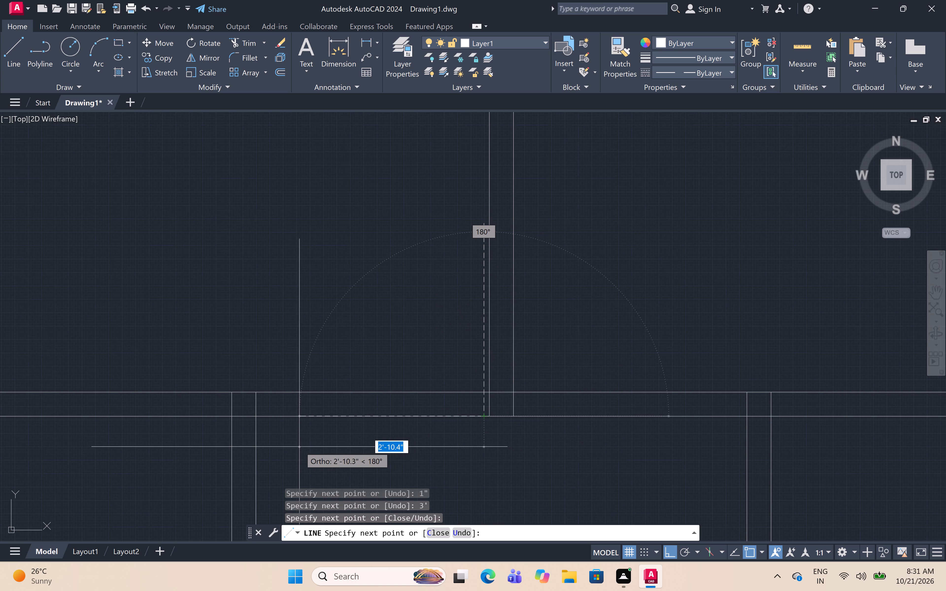
key("3")
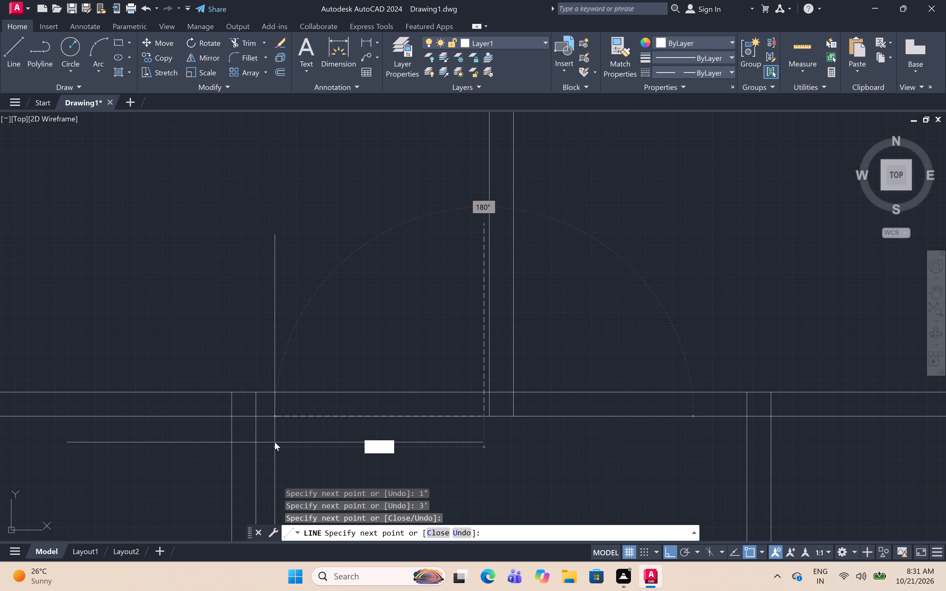
key("apostrophe")
key("space")
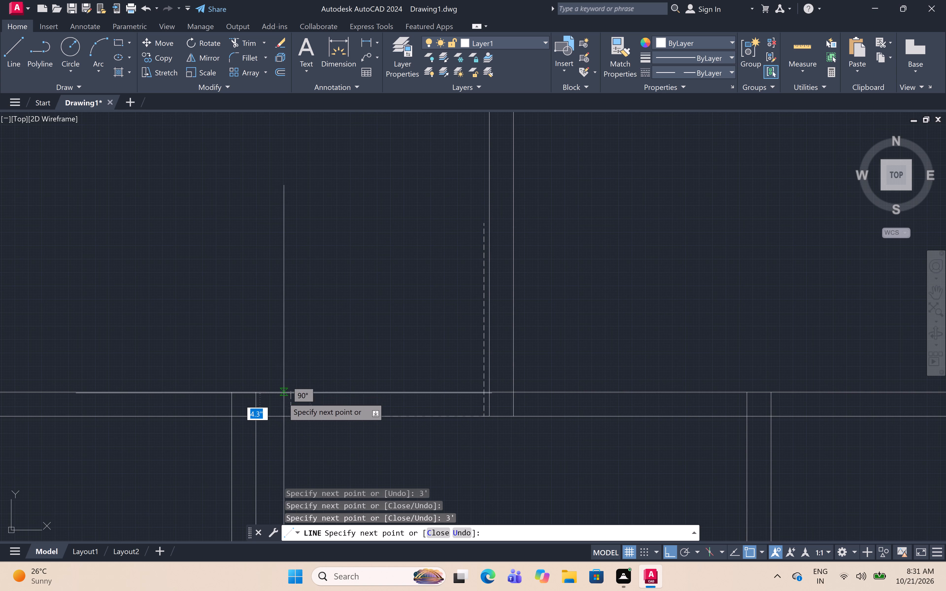
left_click(290, 392)
key("Escape")
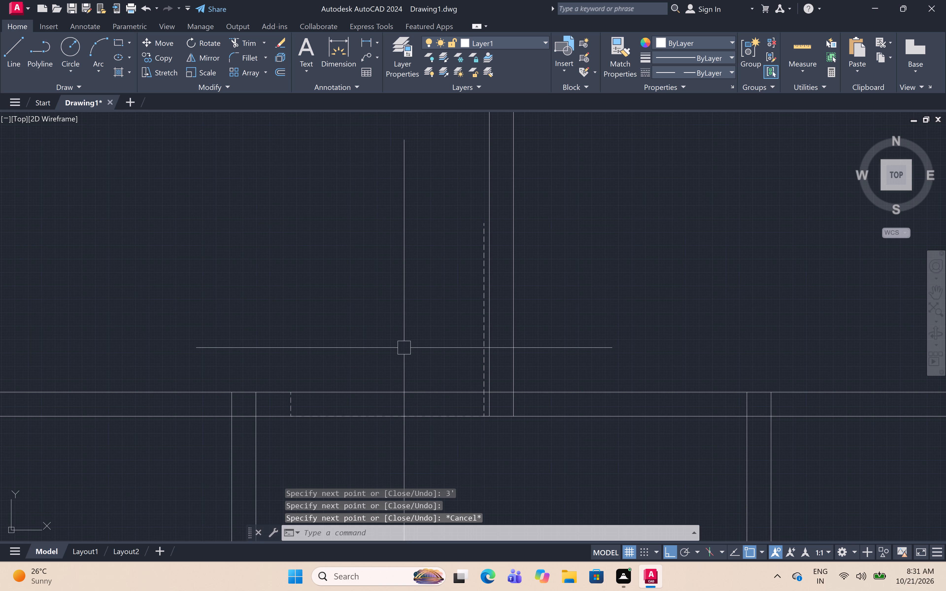
Draw a dashed line 1" right from the bottom-right corner of the plan's central vertical wall, and 3' up.
scroll(410, 400, "down", 1)
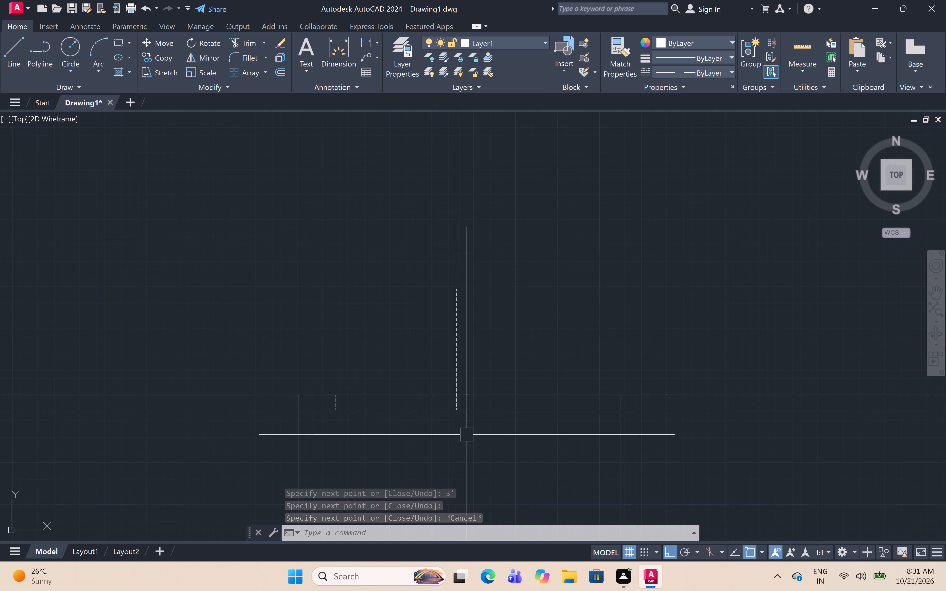
scroll(547, 373, "up", 2)
key("l")
key("space")
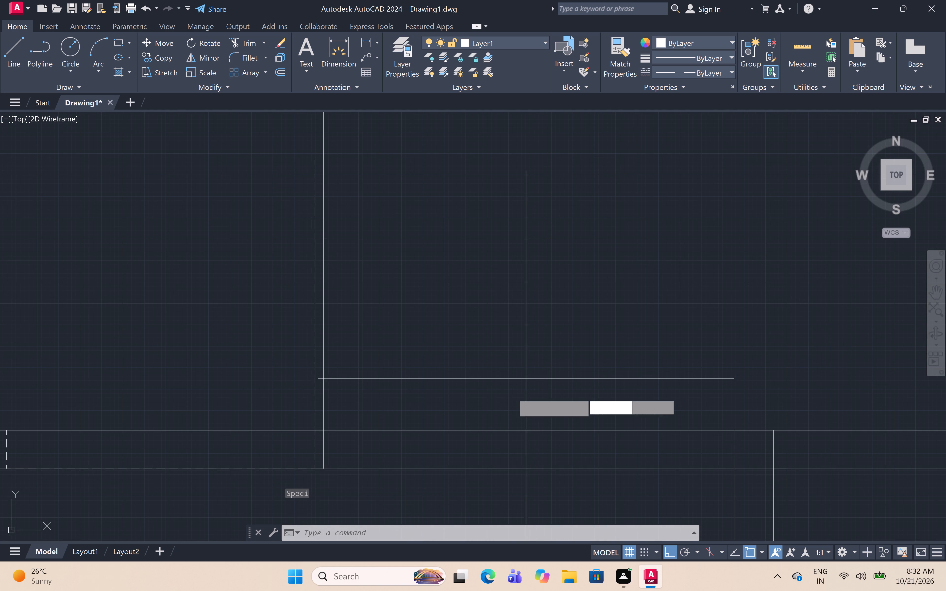
left_click(362, 467)
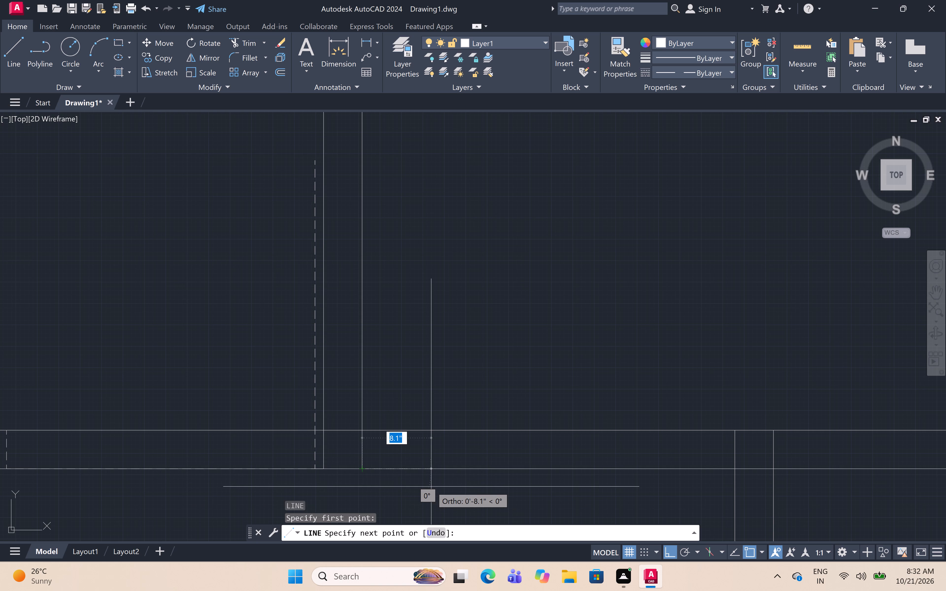
key("1")
key("shift+quotedbl")
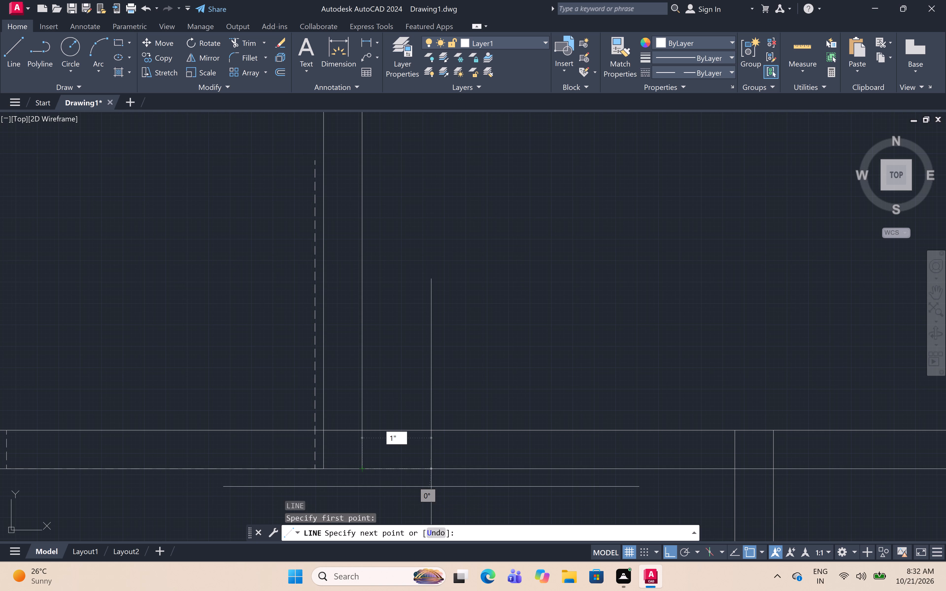
key("space")
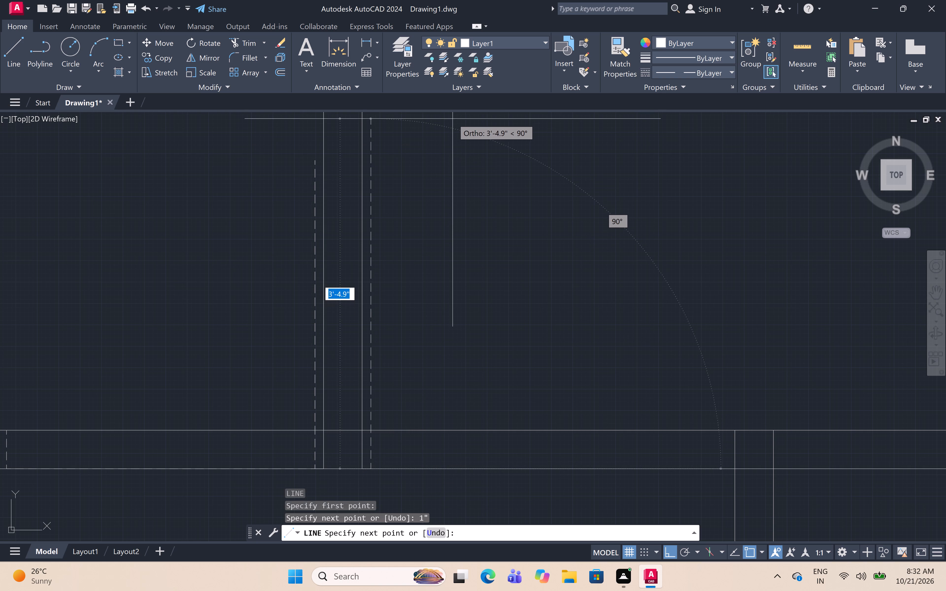
key("3")
type("'")
key("space")
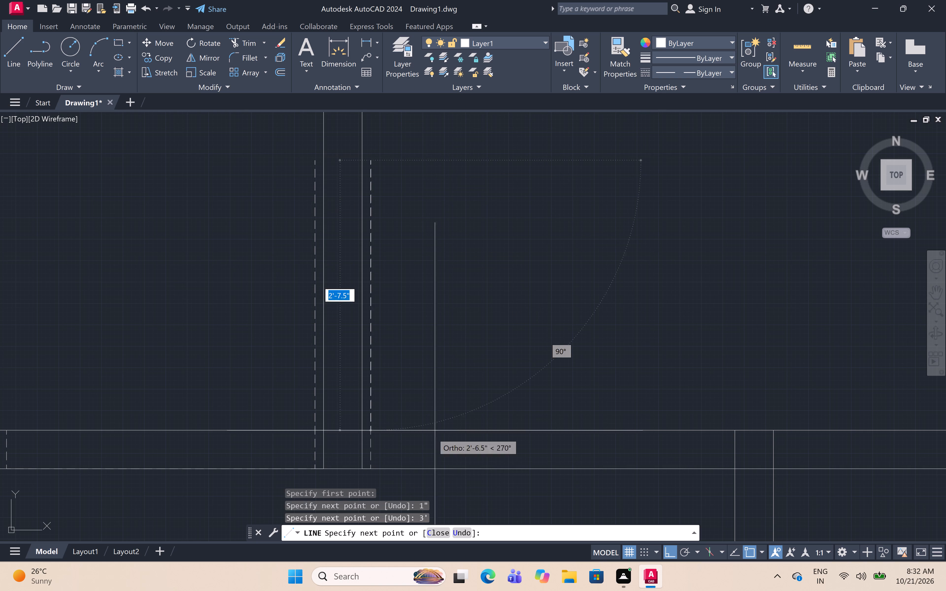
Continue this outline back down to the horizontal wall's lower line, 3' right along it, and up to the wall's upper line.
left_click(372, 470)
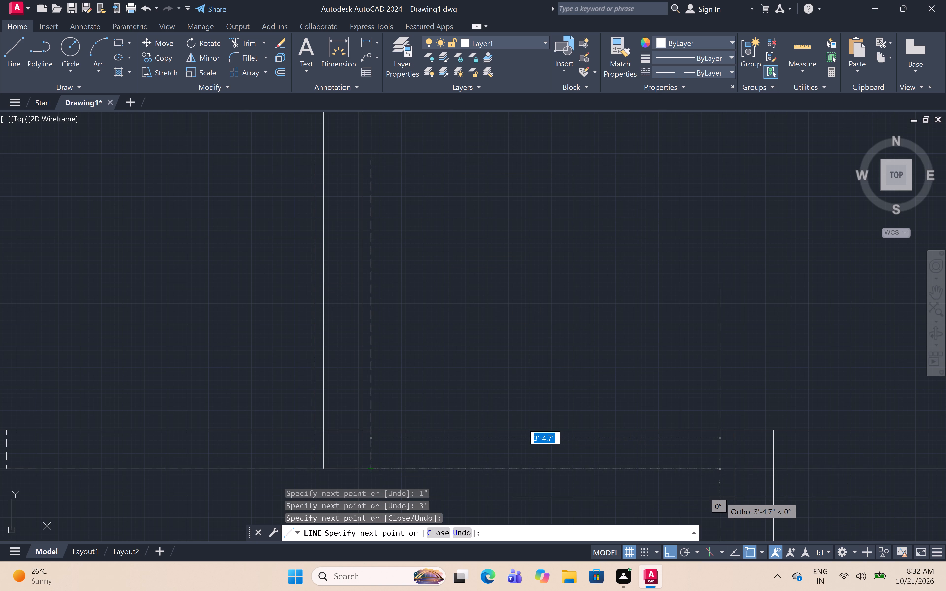
key("3")
type("'")
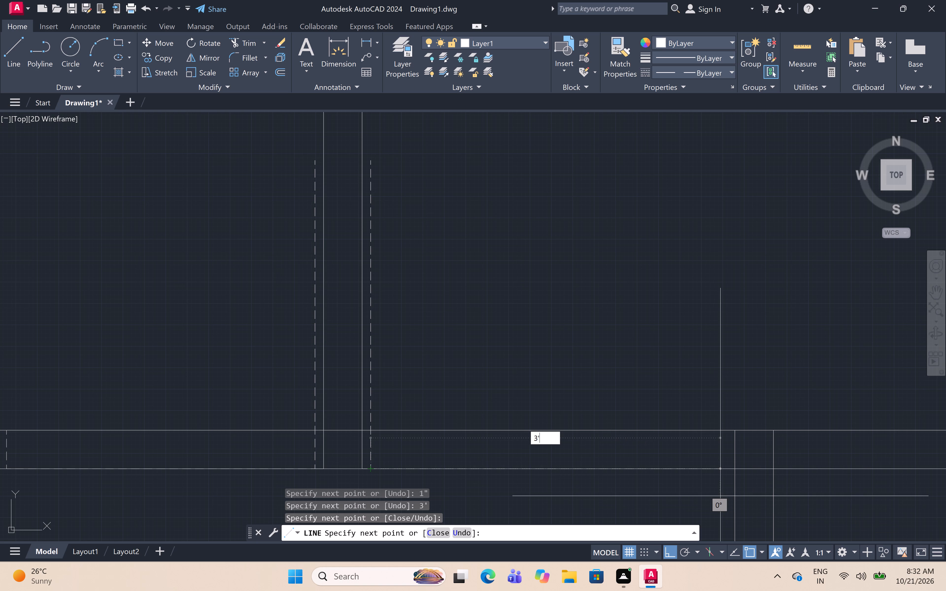
key("space")
scroll(686, 425, "down", 1)
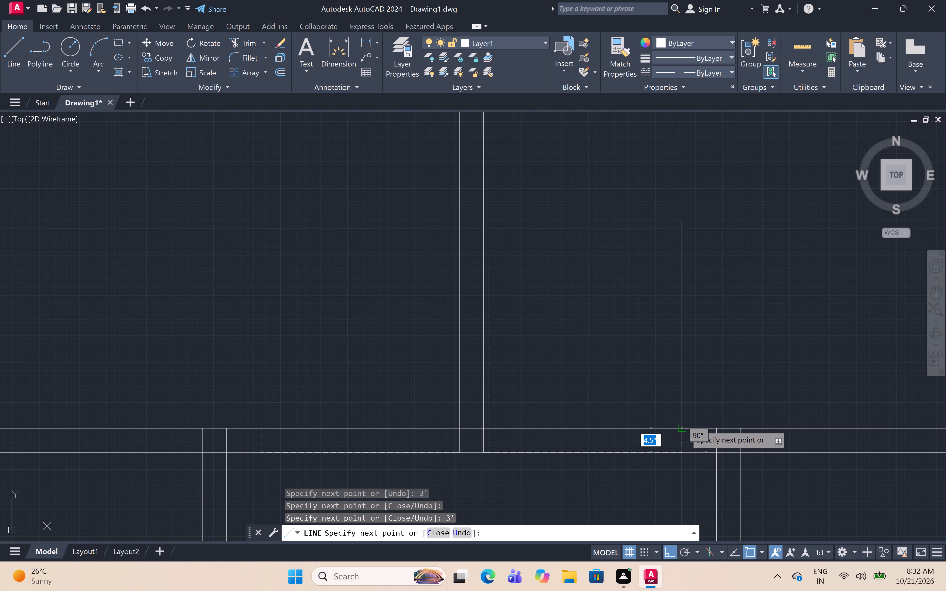
scroll(678, 426, "up", 2)
left_click(689, 433)
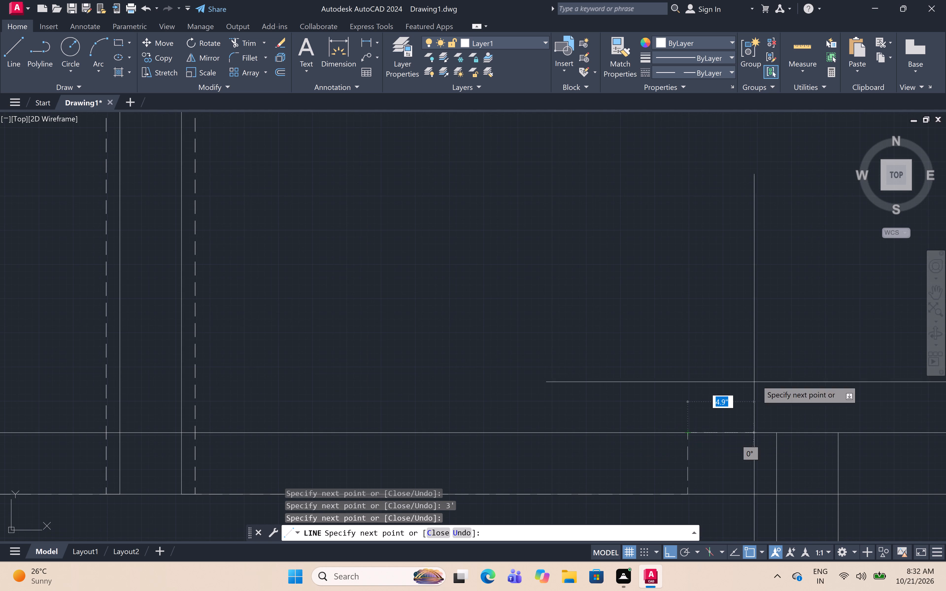
key("Escape")
Draw a dashed line 1" down from where the lower central room's left wall's inner face meets the horizontal wall's lower line, and 3' left.
scroll(757, 378, "down", 5)
middle_click_drag(756, 377, 756, 428)
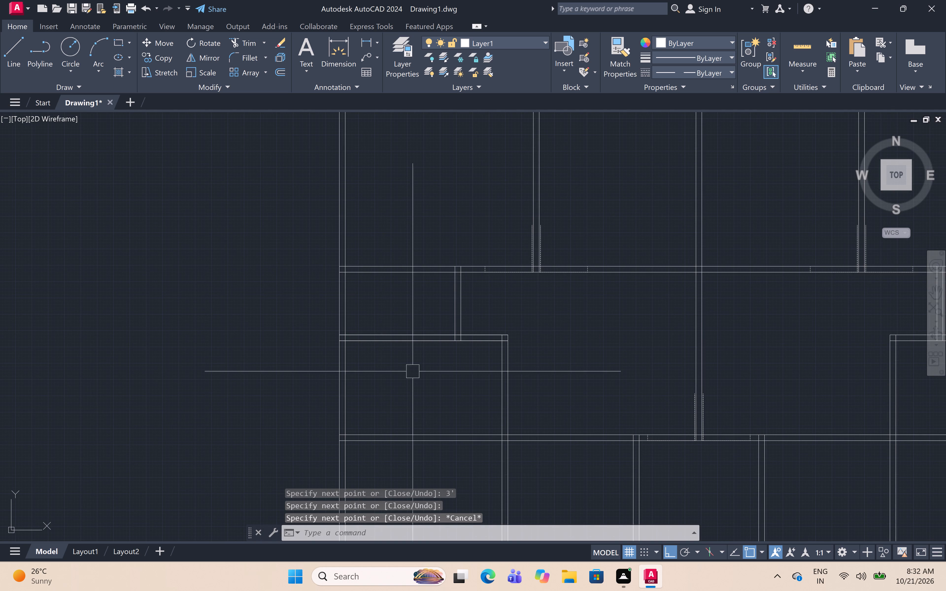
scroll(540, 282, "down", 1)
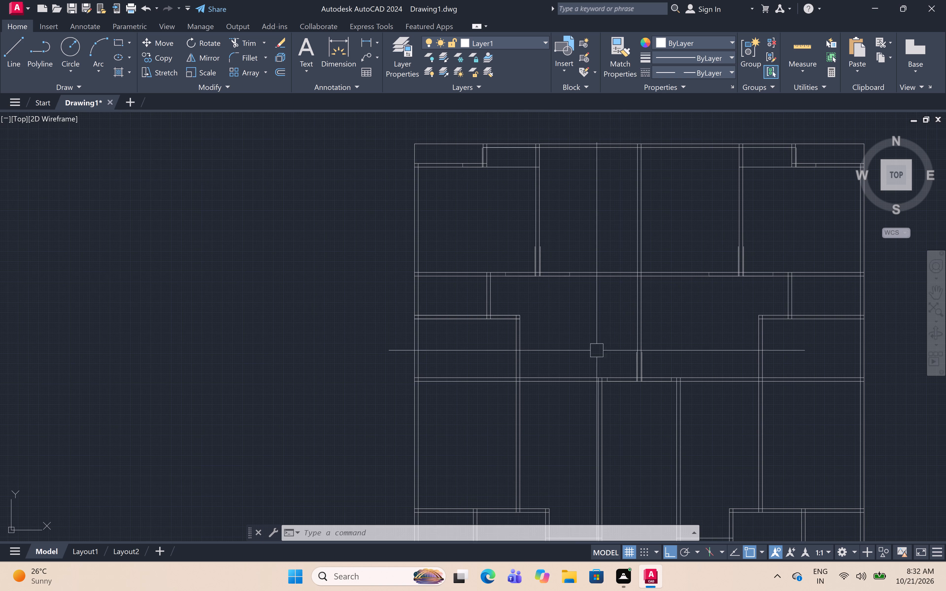
scroll(581, 350, "down", 2)
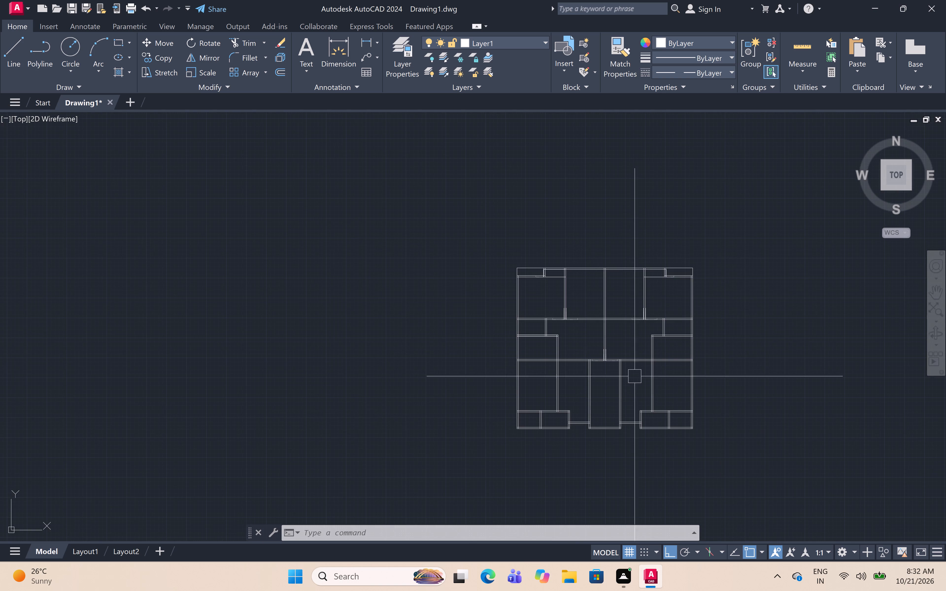
scroll(610, 380, "up", 4)
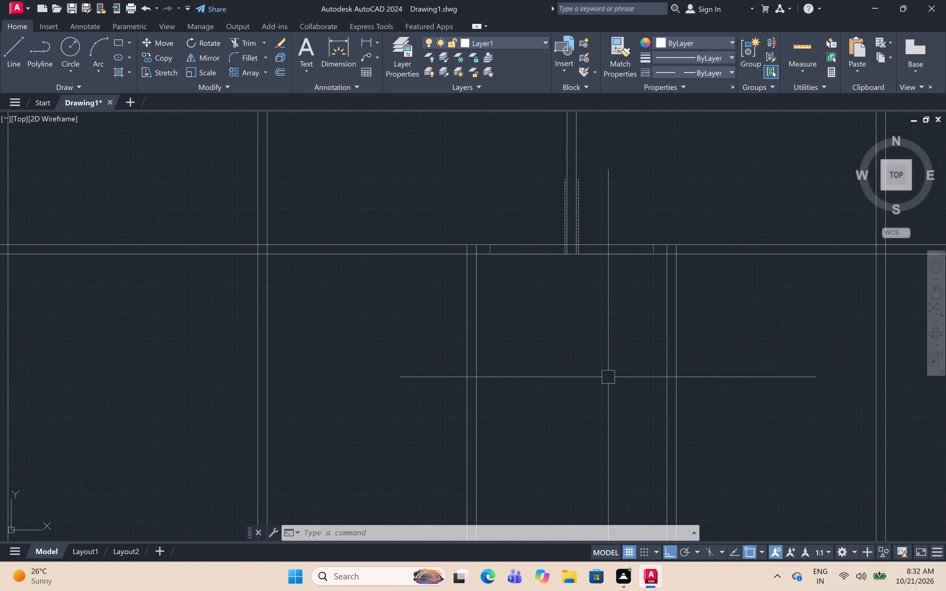
middle_click_drag(608, 375, 600, 319)
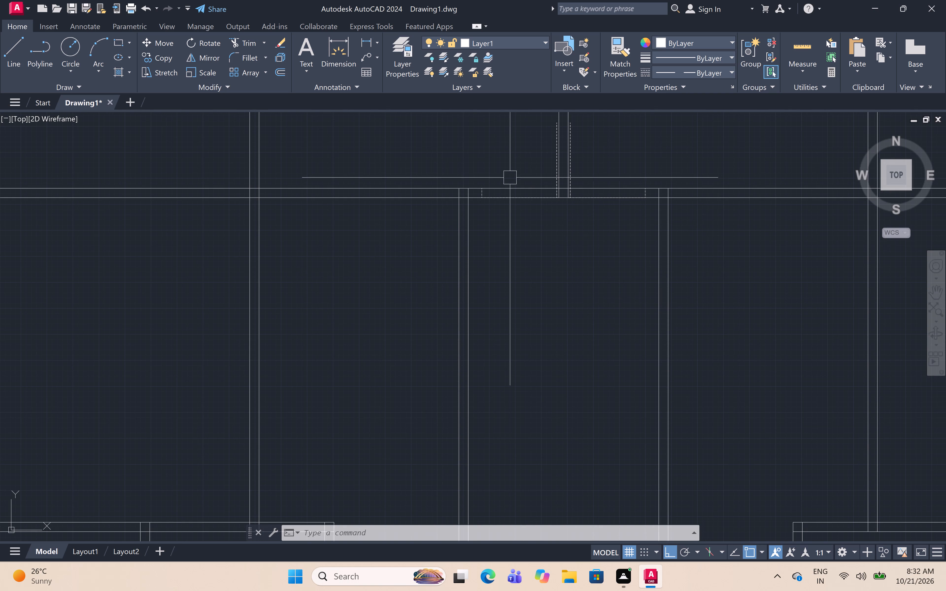
scroll(461, 193, "down", 1)
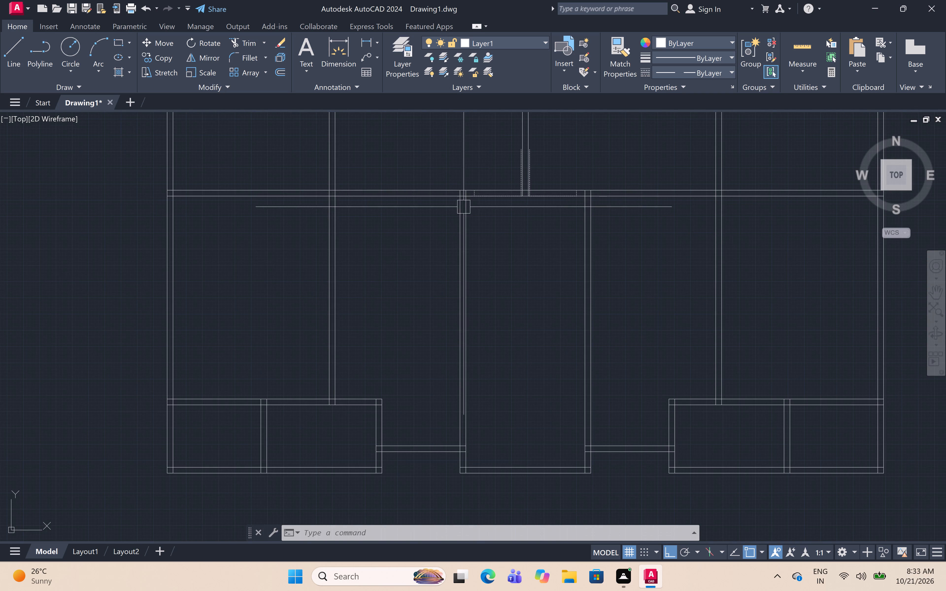
scroll(458, 198, "up", 3)
key("l")
key("space")
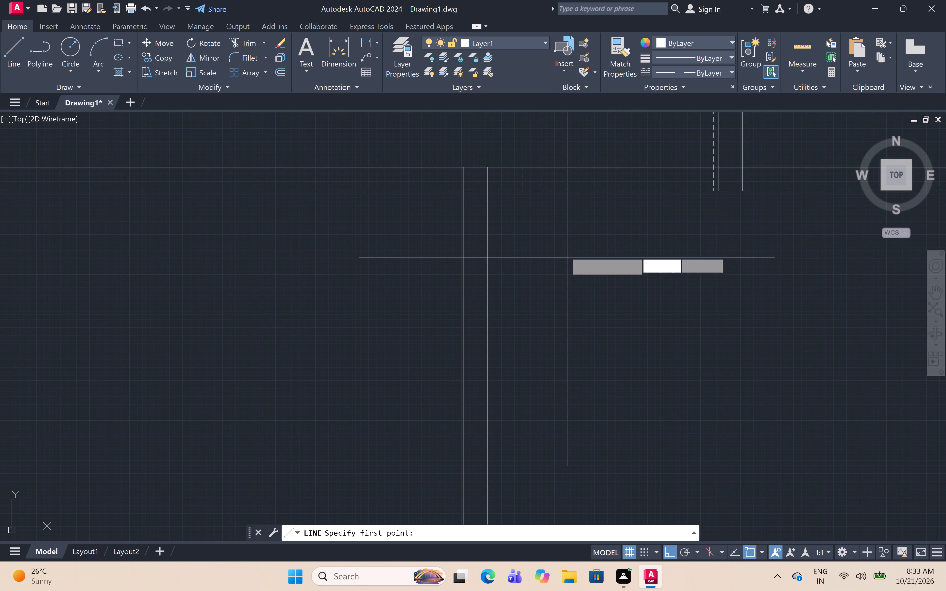
left_click(485, 192)
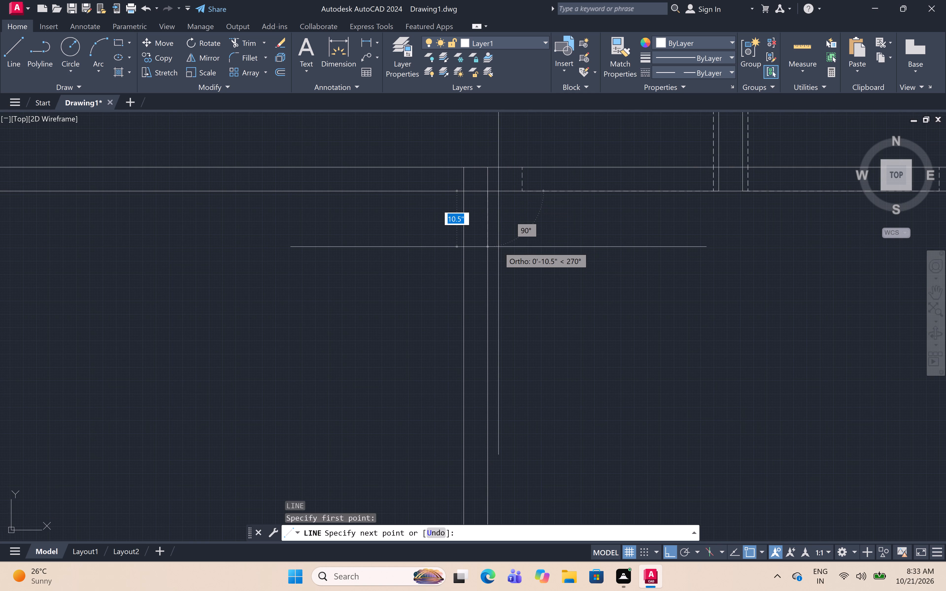
key("1")
key("shift+quotedbl")
key("space")
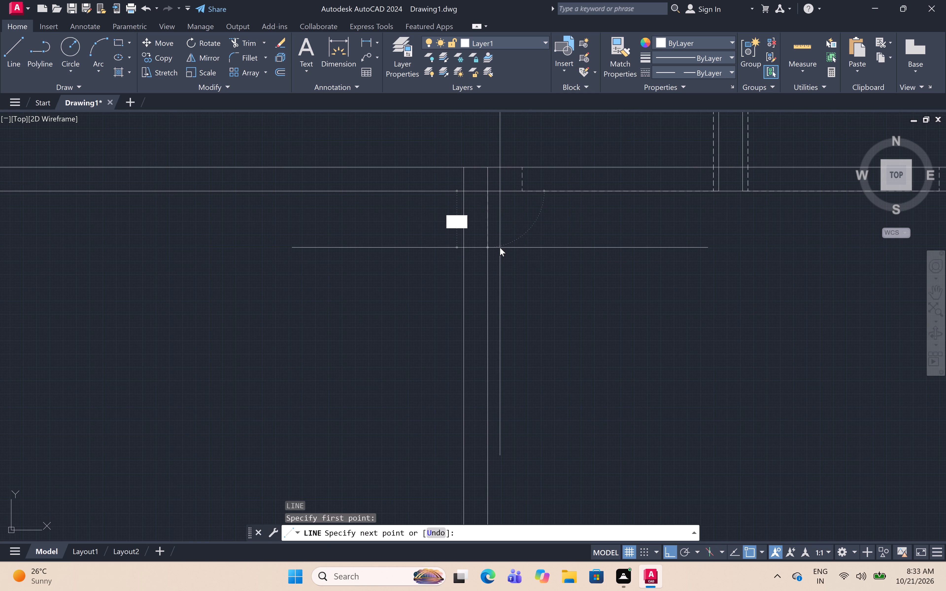
key("3")
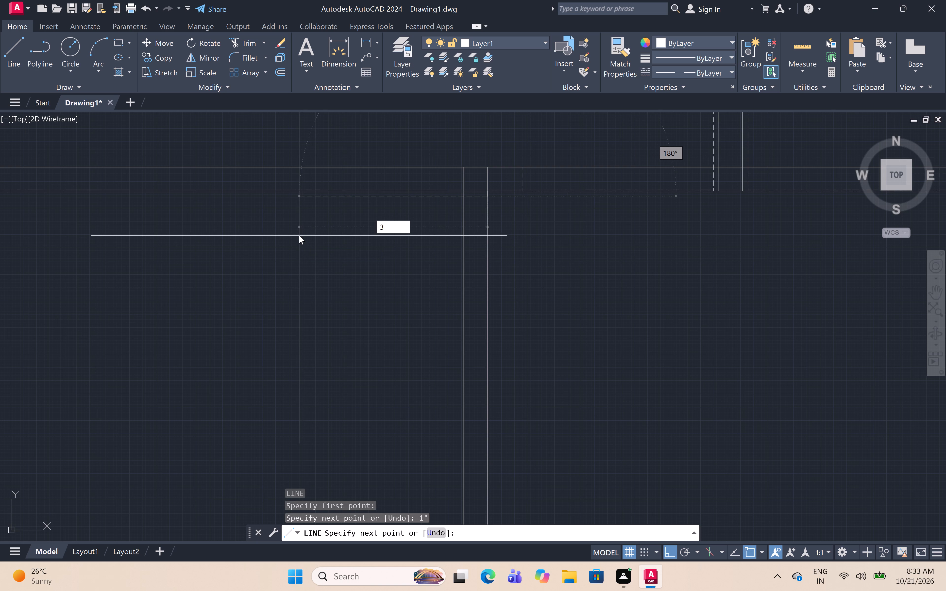
key("apostrophe")
key("space")
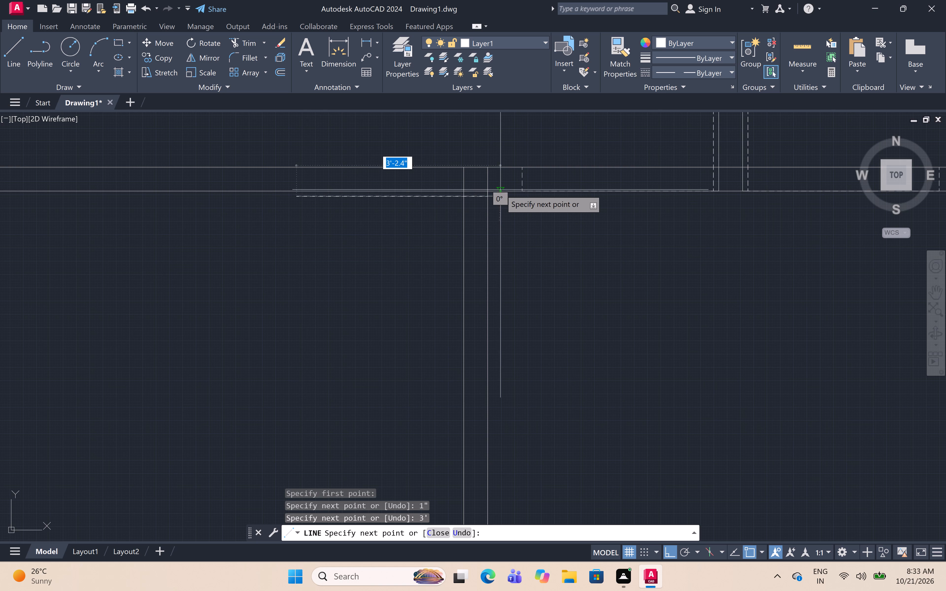
Continue this outline back right to the wall's inner face, 3' down along it, and left across to the outer face.
left_click(486, 198)
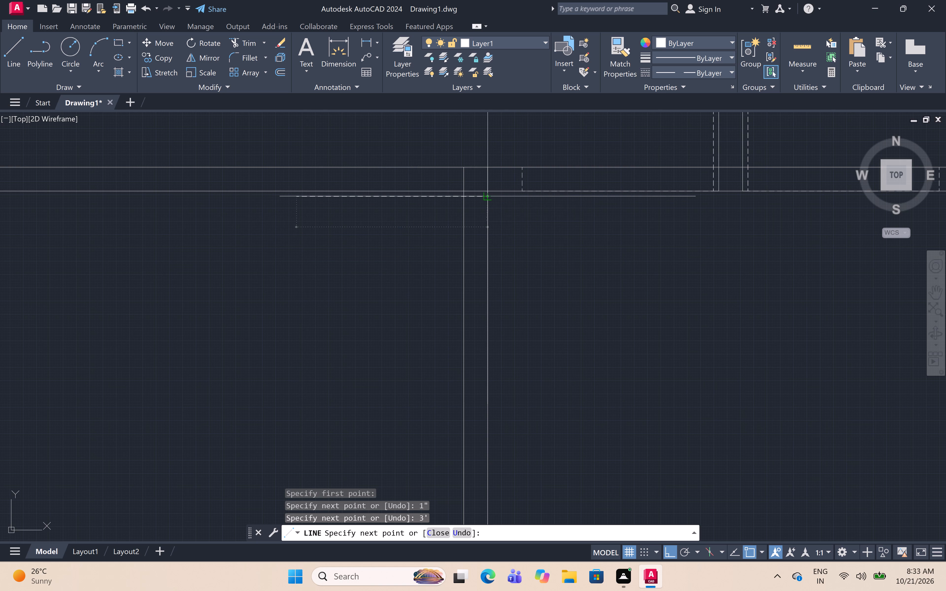
type("3'")
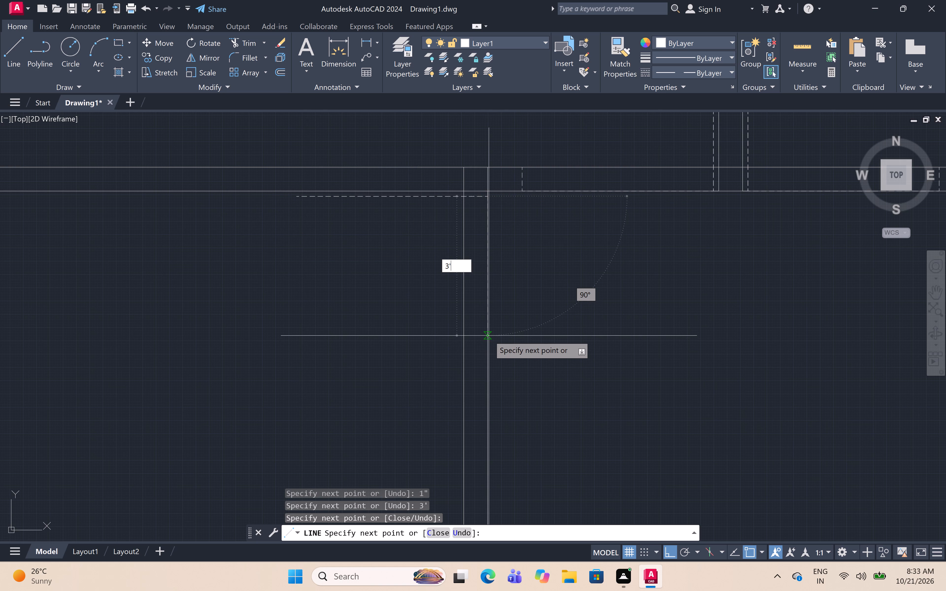
key("space")
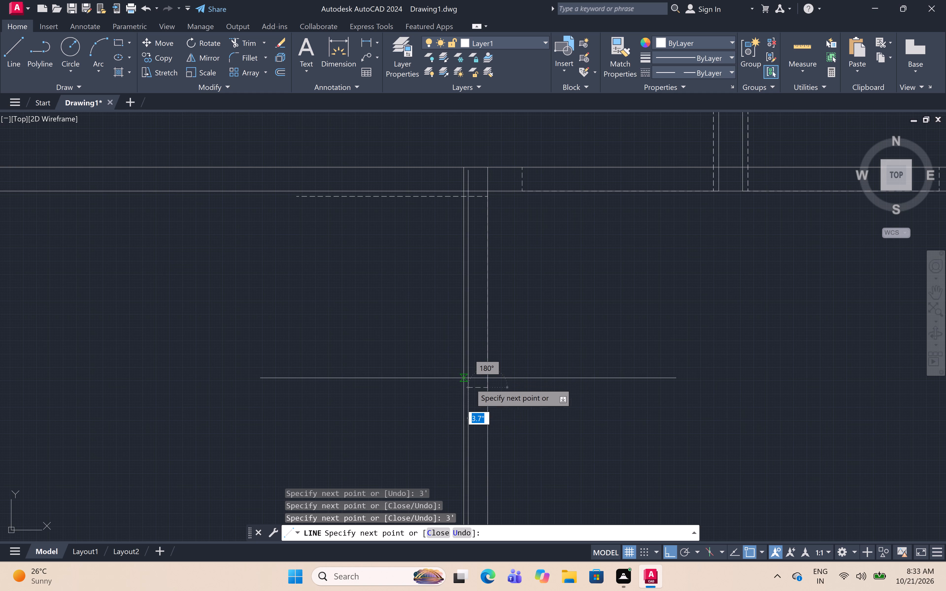
left_click(460, 387)
key("space")
Draw a dashed line 1" down from where the lower central room's right wall's inner face meets the horizontal wall's lower line, and 3' right.
scroll(484, 332, "down", 4)
scroll(415, 333, "down", 1)
middle_click_drag(375, 342, 357, 349)
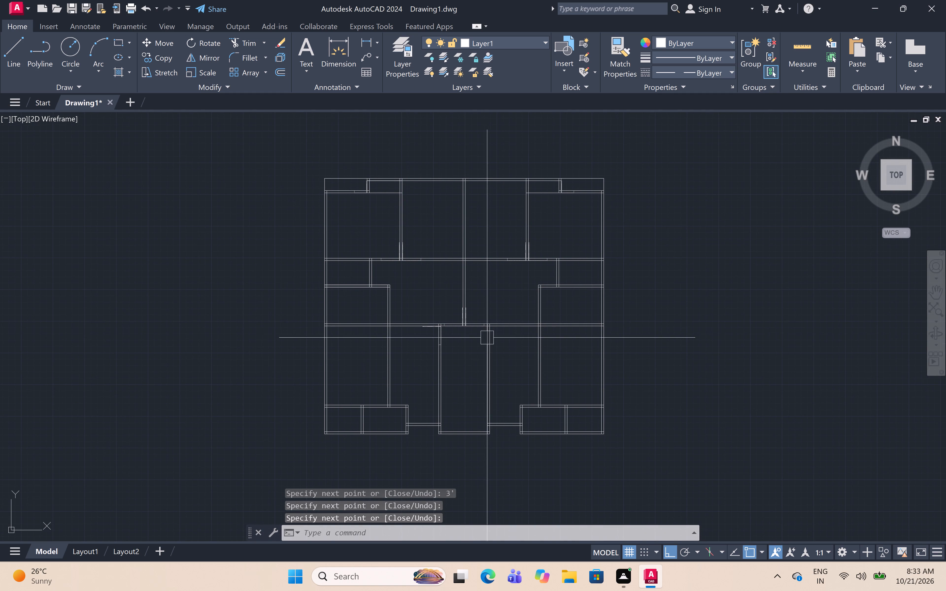
scroll(489, 335, "up", 5)
type("L")
key("space")
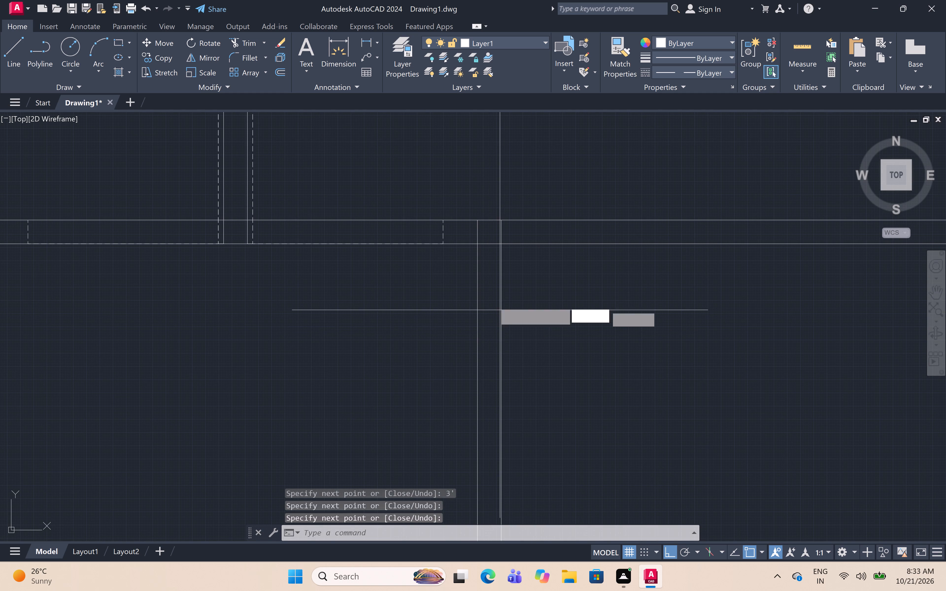
left_click(480, 243)
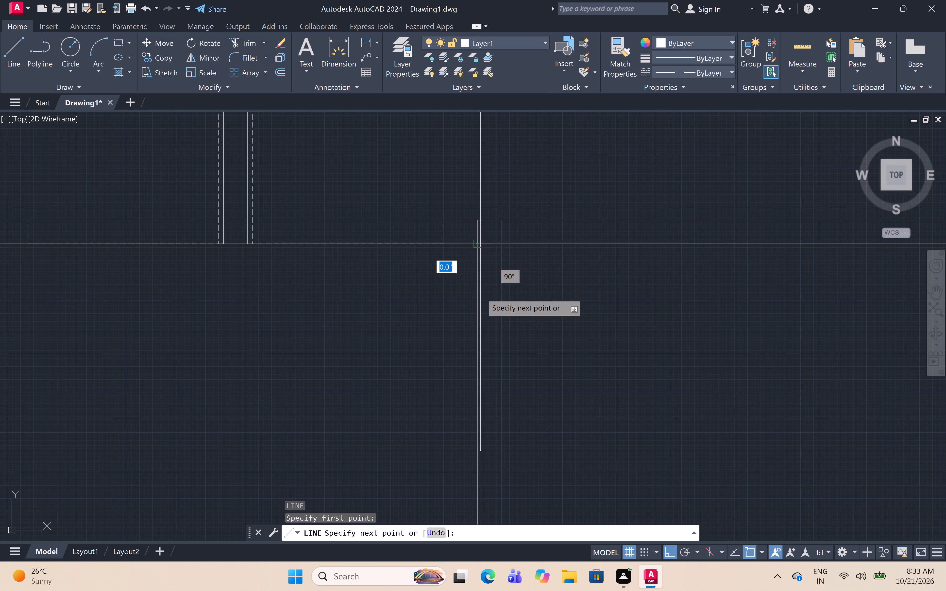
key("1")
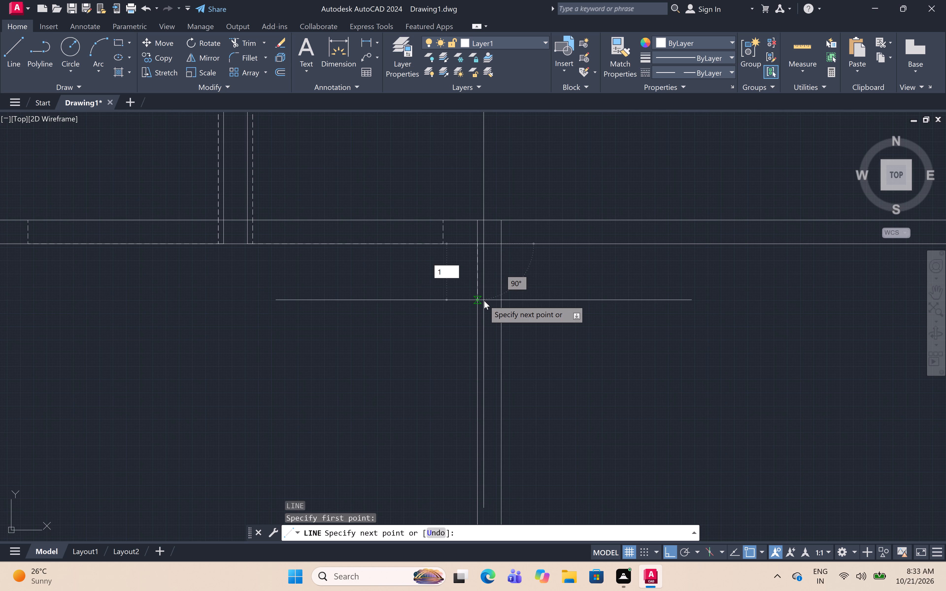
key("shift+quotedbl")
key("space")
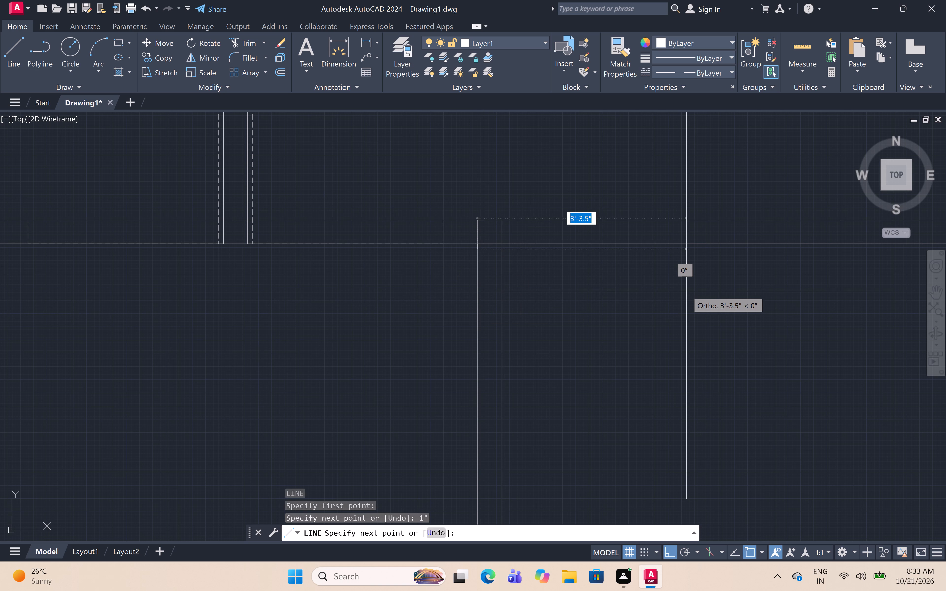
type("3'")
key("space")
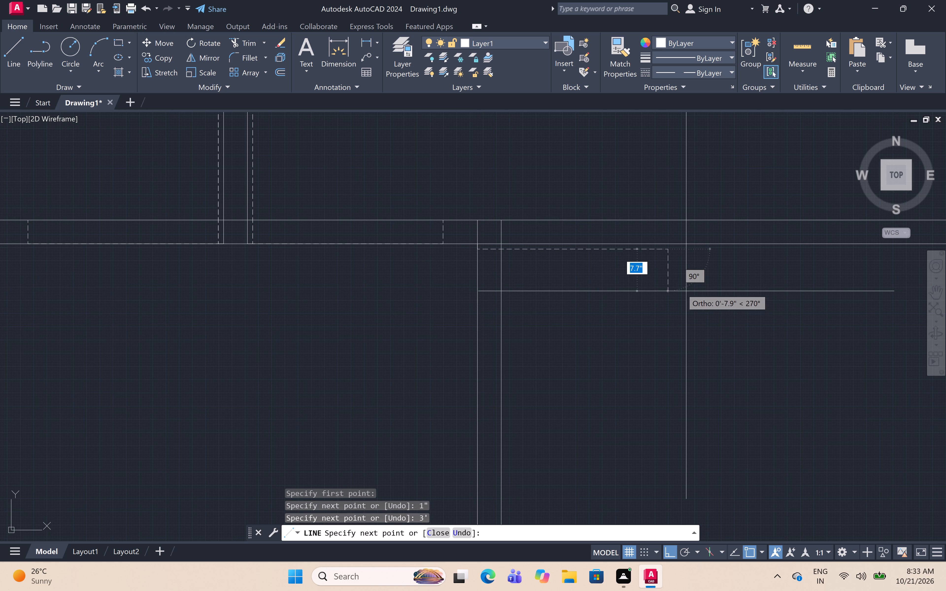
Continue this outline back left to the wall's inner face, 3' down along it, and right across to the outer face.
left_click(478, 248)
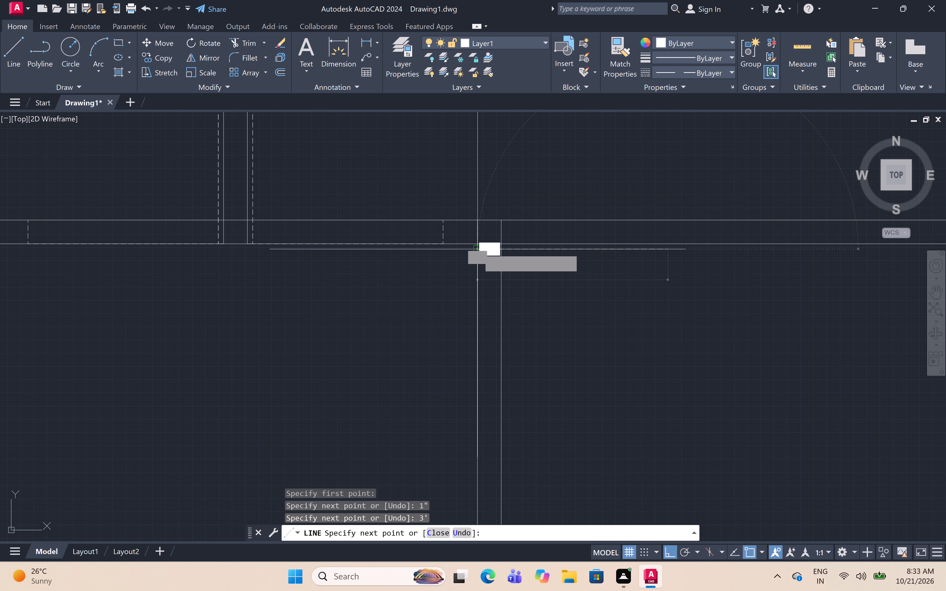
key("3")
key("apostrophe")
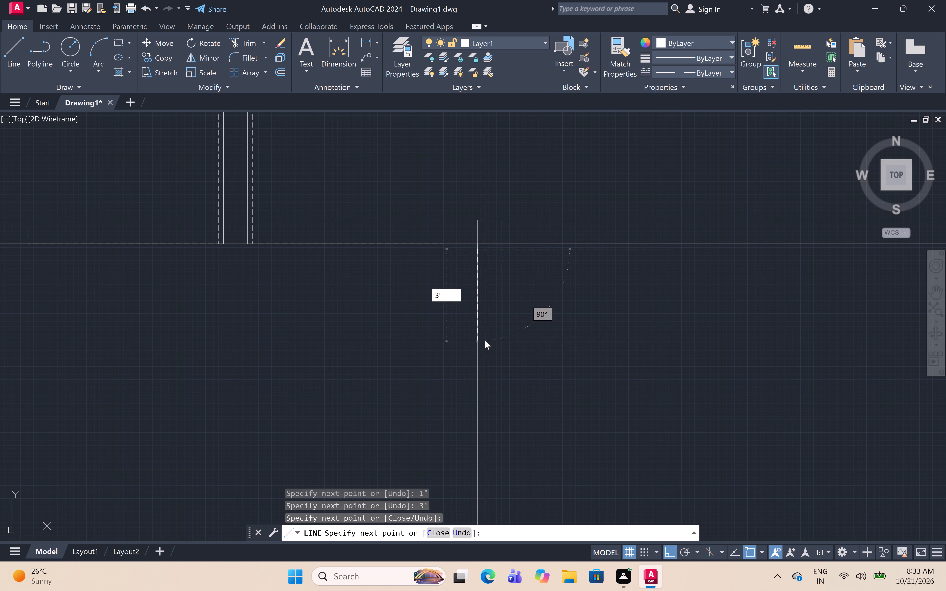
key("space")
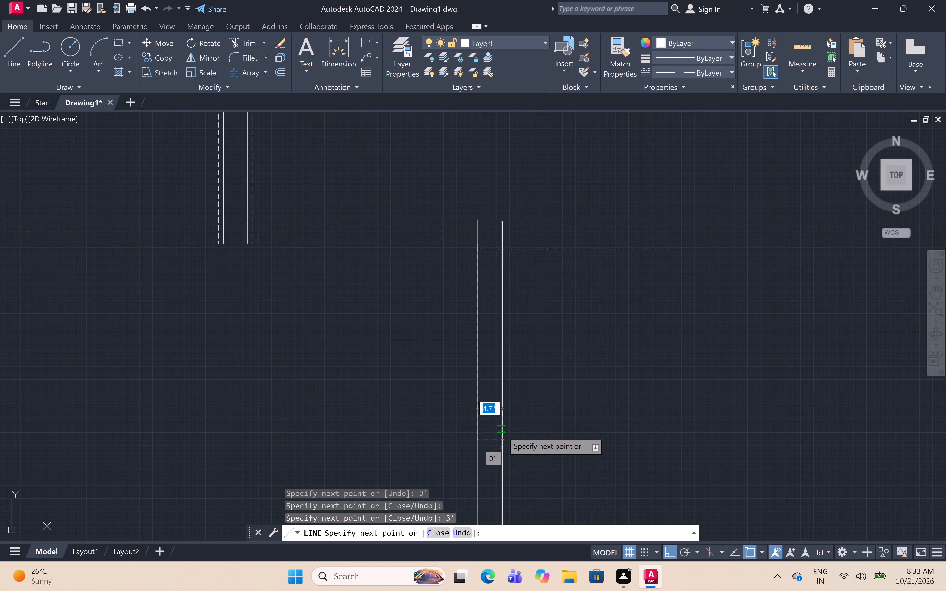
left_click(500, 440)
key("Escape")
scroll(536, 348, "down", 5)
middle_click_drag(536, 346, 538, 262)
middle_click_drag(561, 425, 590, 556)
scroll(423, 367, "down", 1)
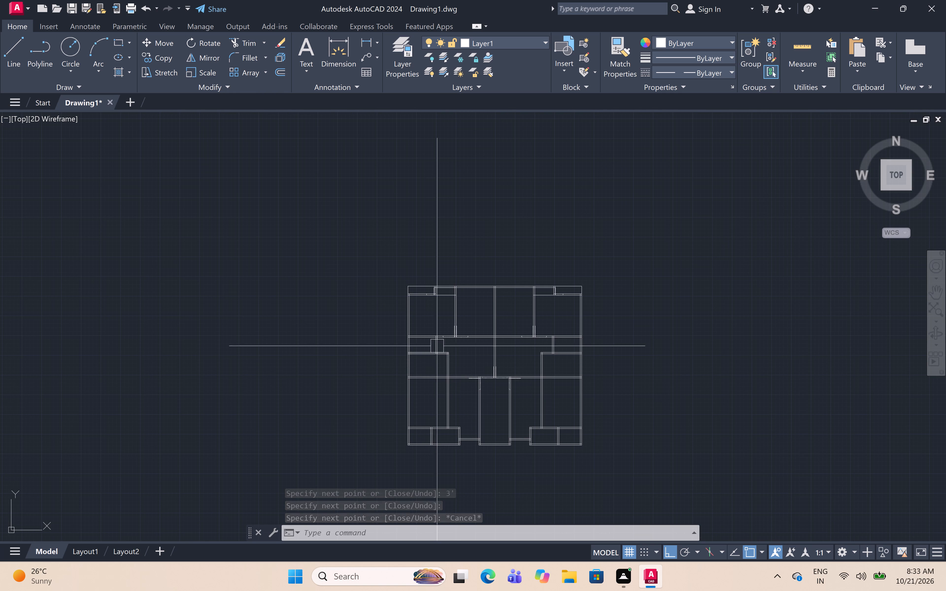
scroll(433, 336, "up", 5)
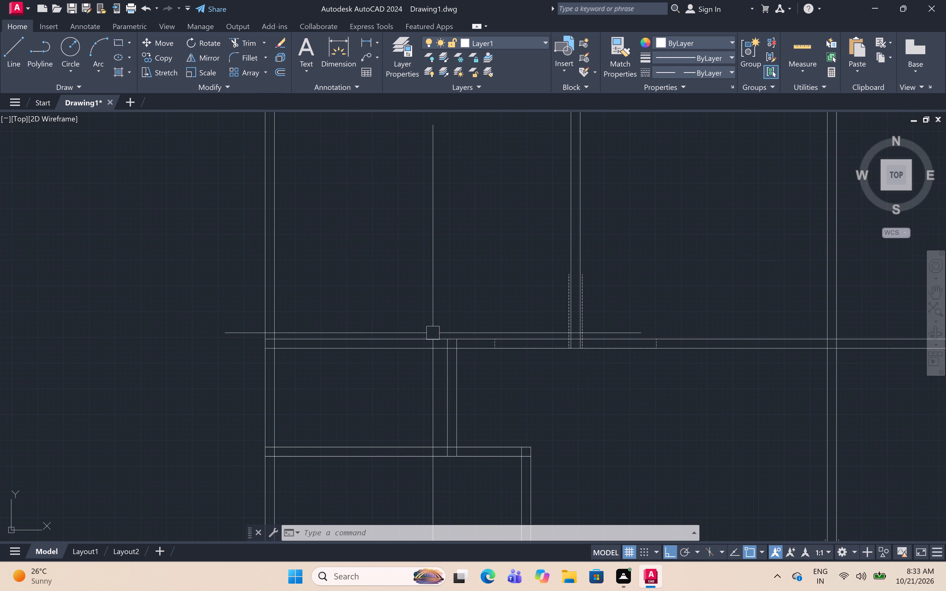
Draw a dashed line 1" left from where the left short partition's left face meets the horizontal wall's upper line, and 2' down.
key("l")
key("space")
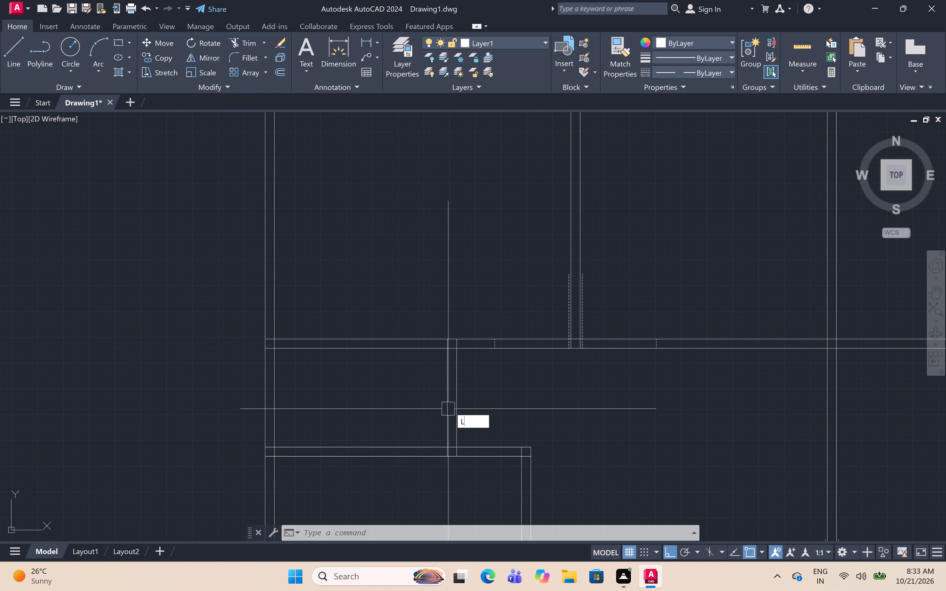
left_click(451, 341)
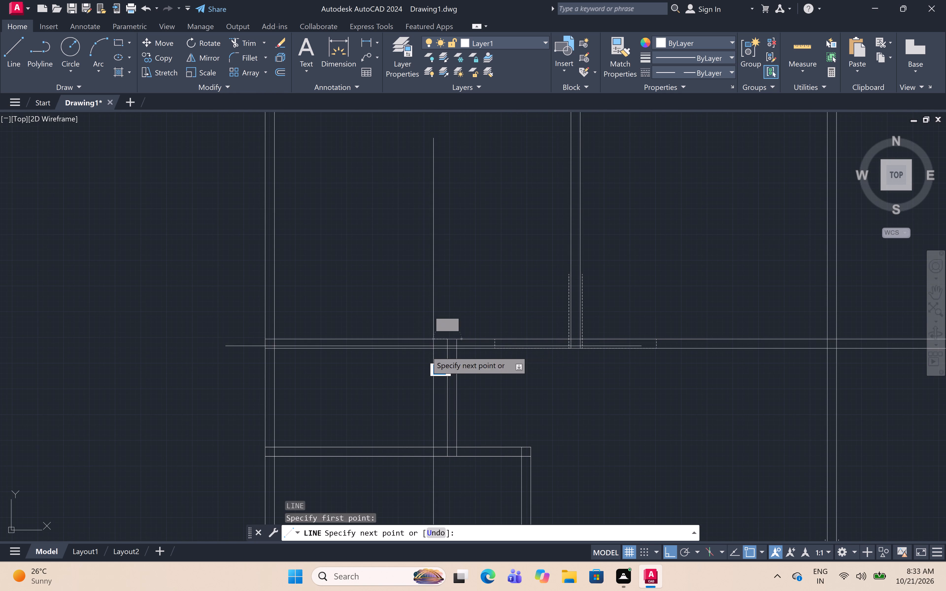
key("1")
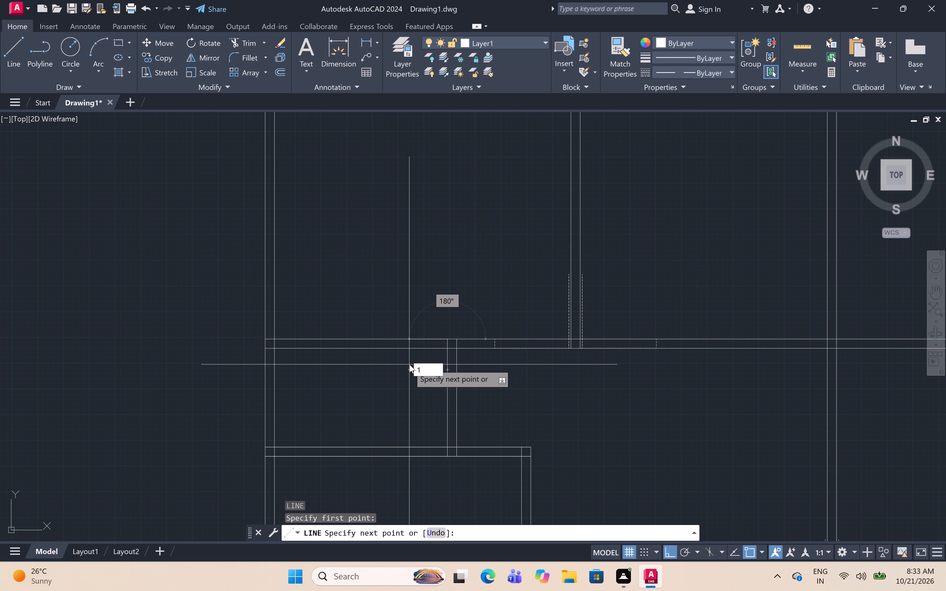
type("\"")
key("space")
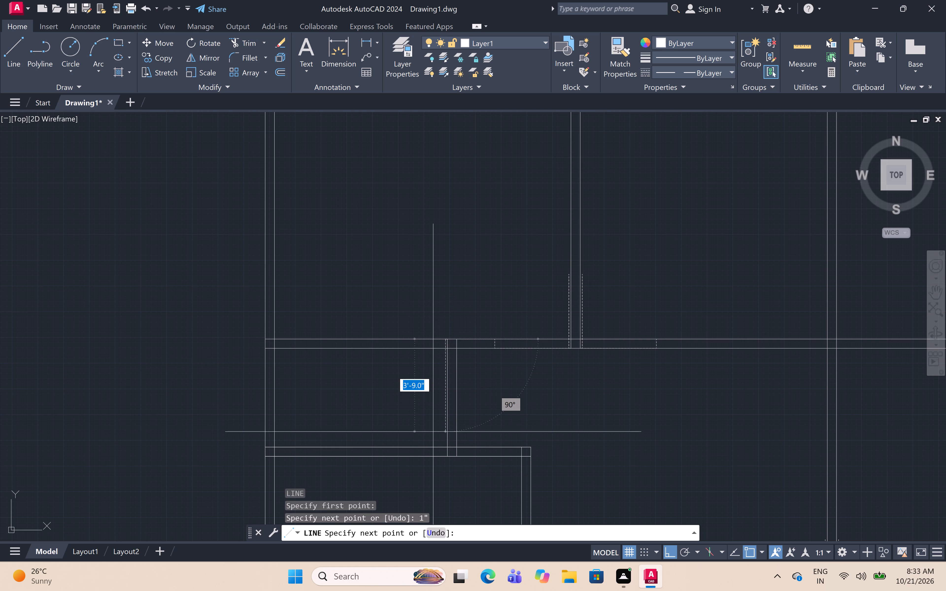
type("2'")
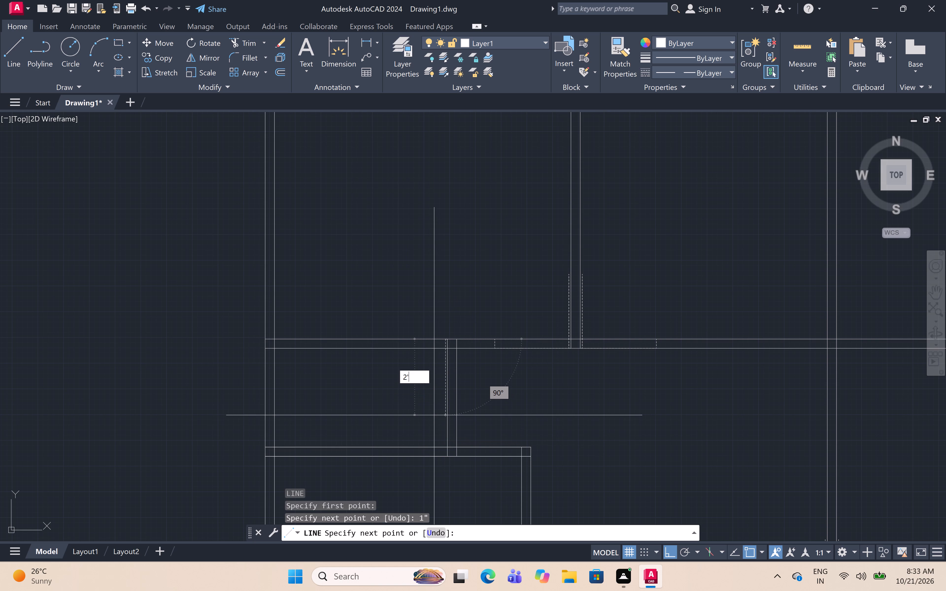
key("space")
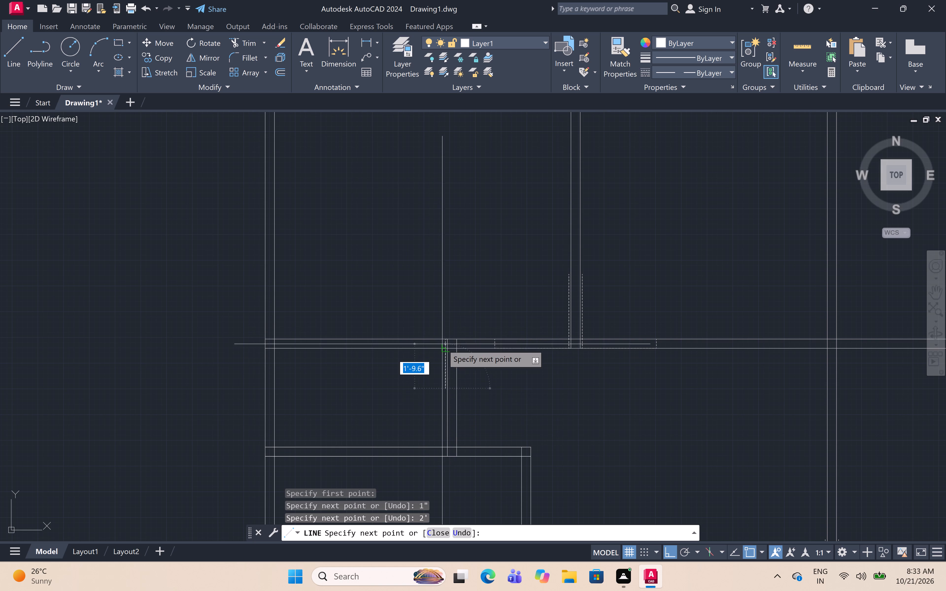
Continue this outline back up to the horizontal wall's upper line, 2' left along it, and down across to the lower line.
scroll(443, 333, "up", 5)
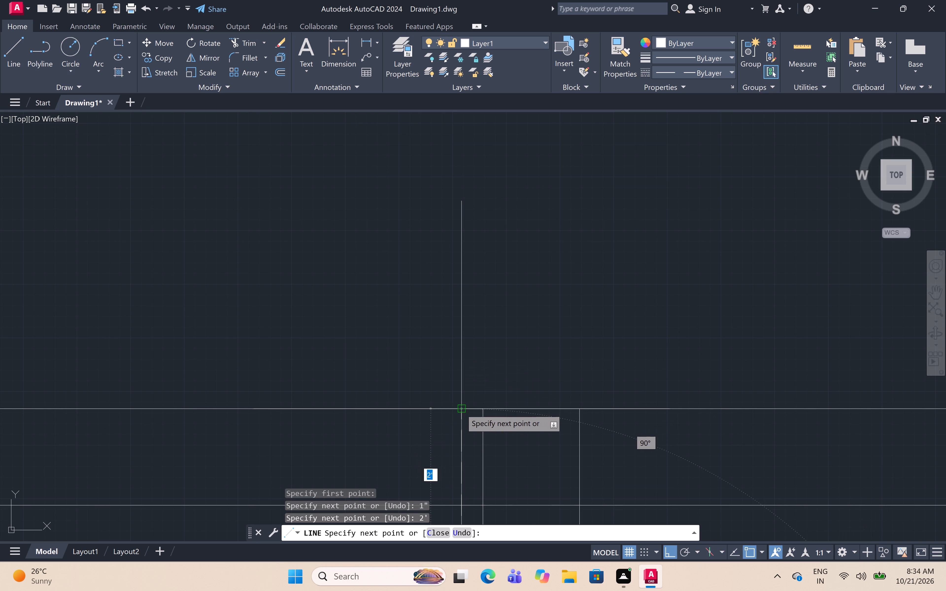
left_click(461, 409)
scroll(258, 384, "down", 3)
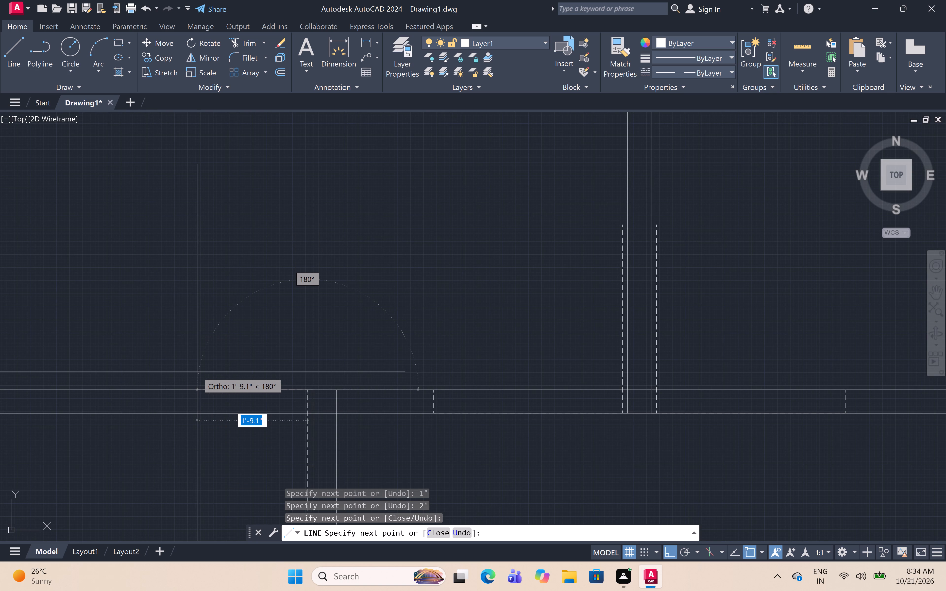
type("2'")
key("space")
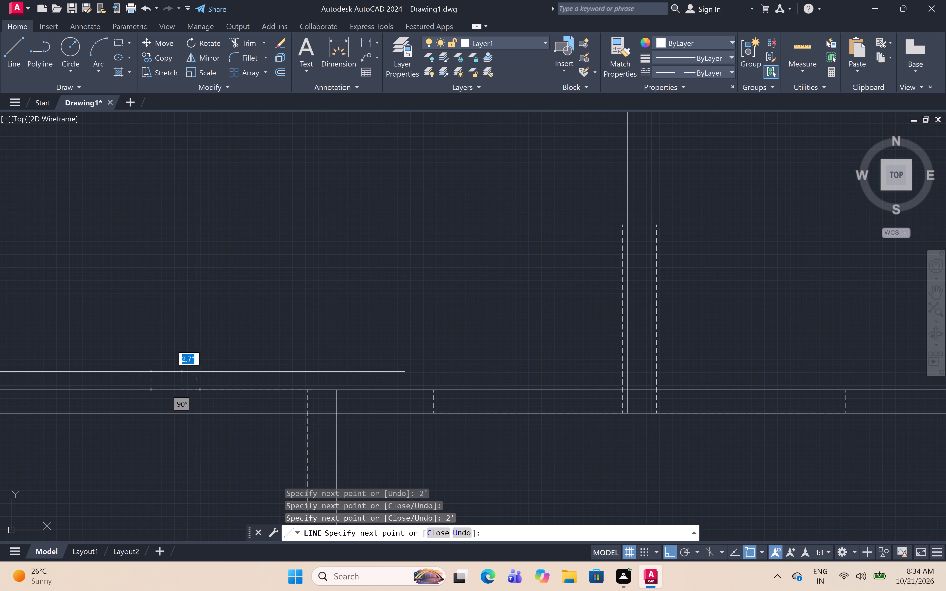
left_click(179, 410)
key("Escape")
Draw a dashed line 1" right from where the right short partition's right face meets the horizontal wall's upper line, and 2' down.
scroll(243, 352, "down", 5)
middle_click_drag(243, 351, 122, 379)
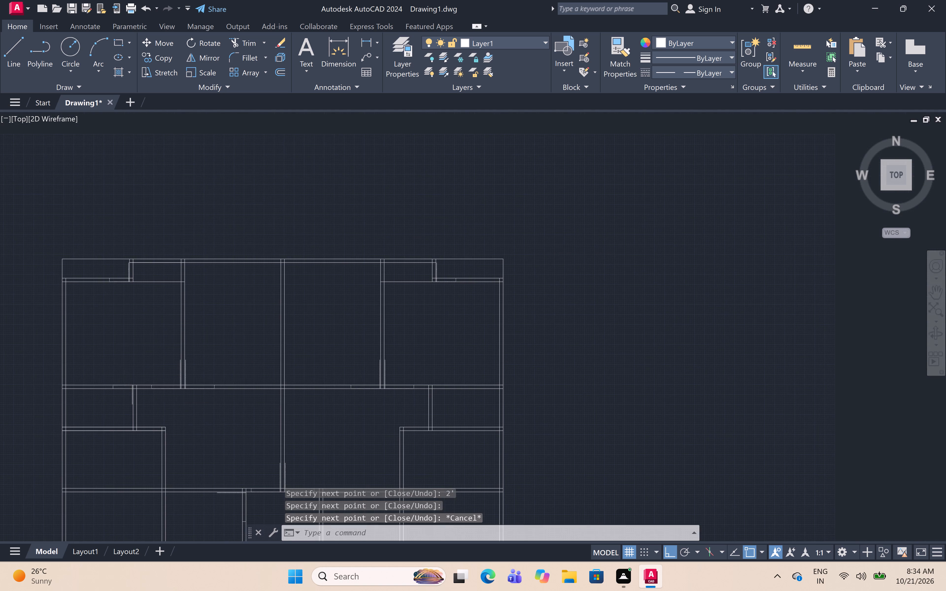
middle_click_drag(122, 379, 122, 379)
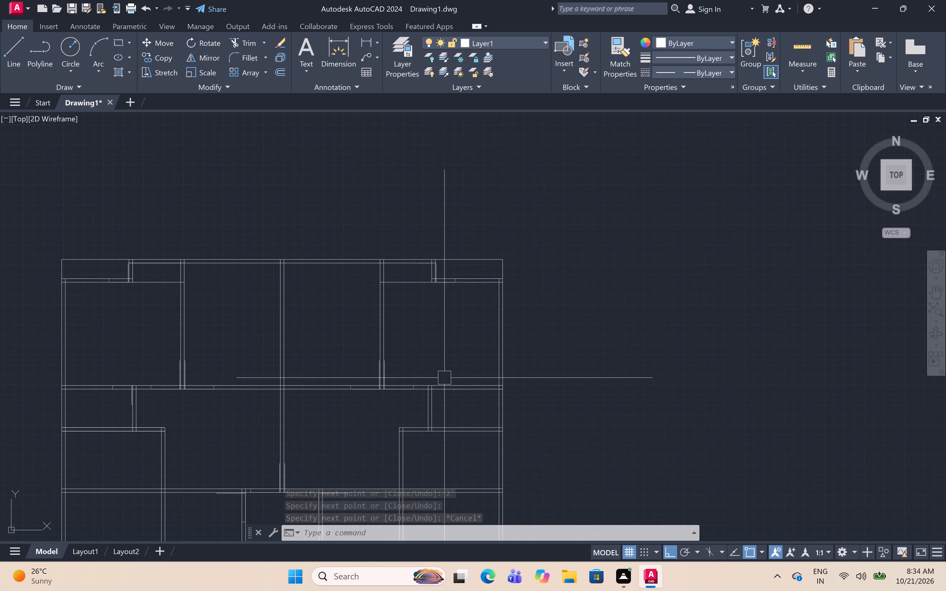
scroll(428, 391, "up", 4)
type("L")
key("space")
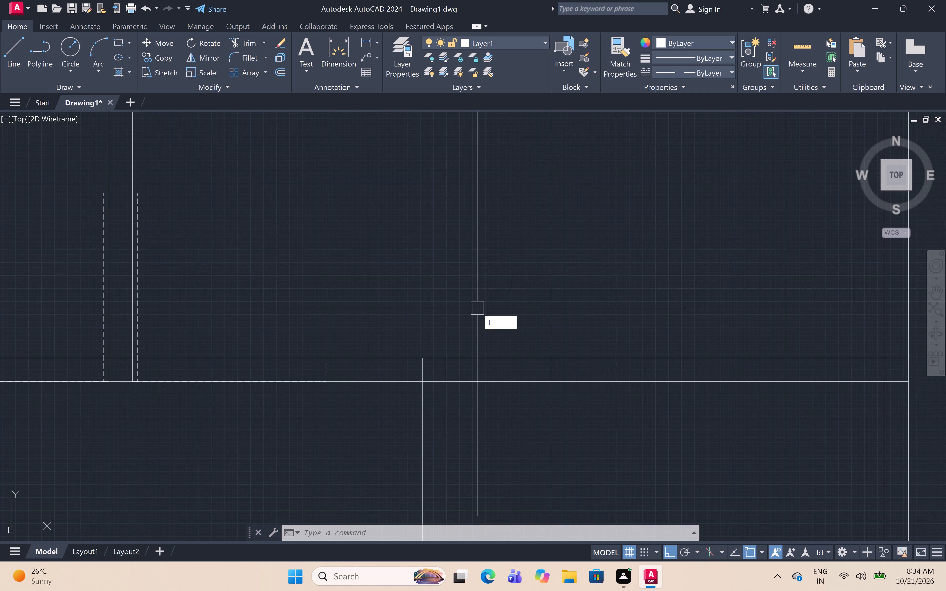
left_click(445, 355)
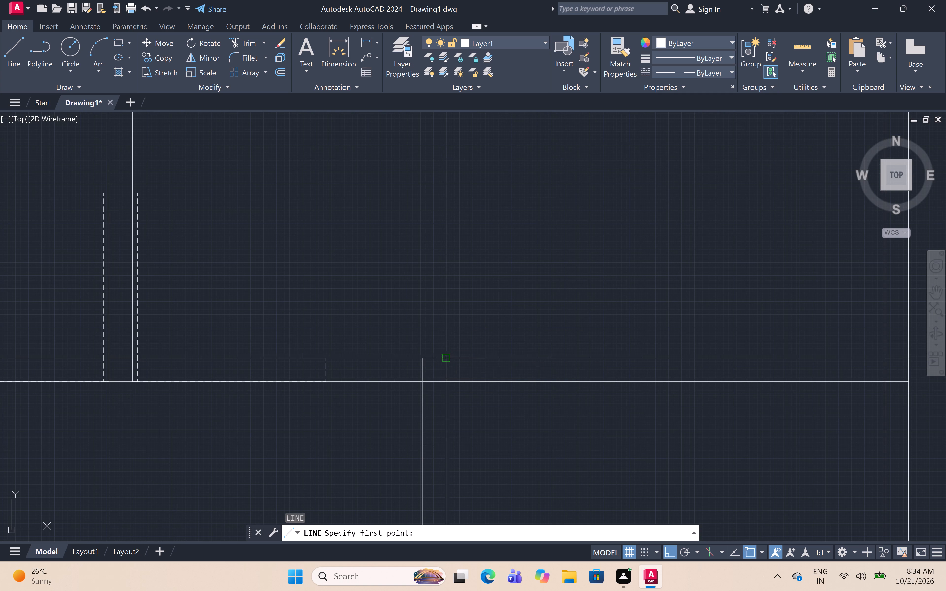
key("1")
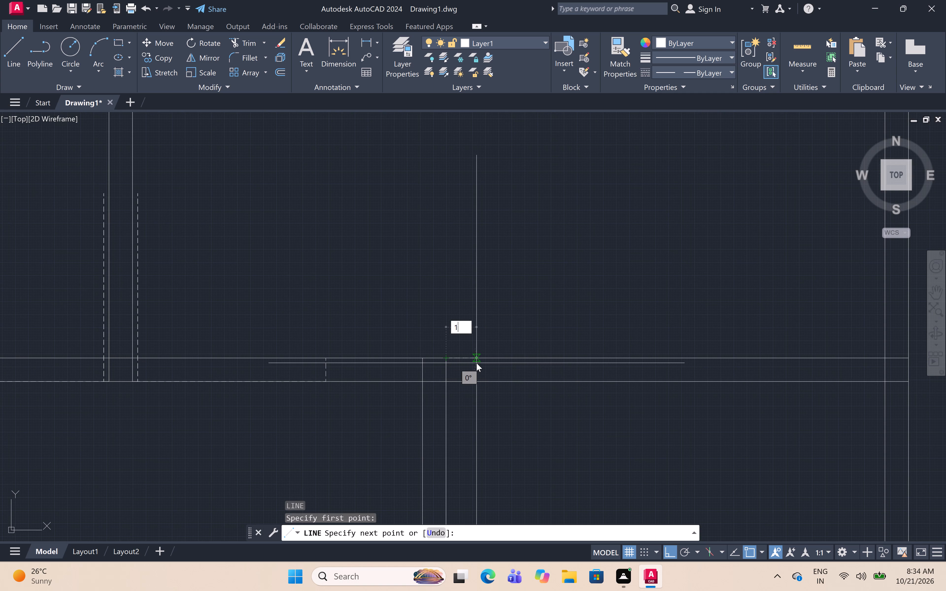
type("\"")
key("space")
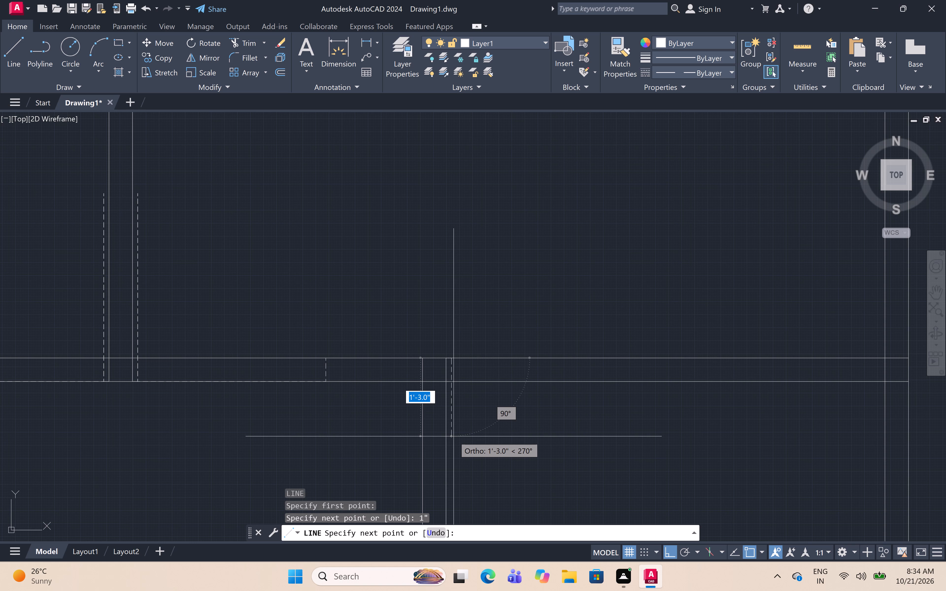
key("2")
type("'")
key("space")
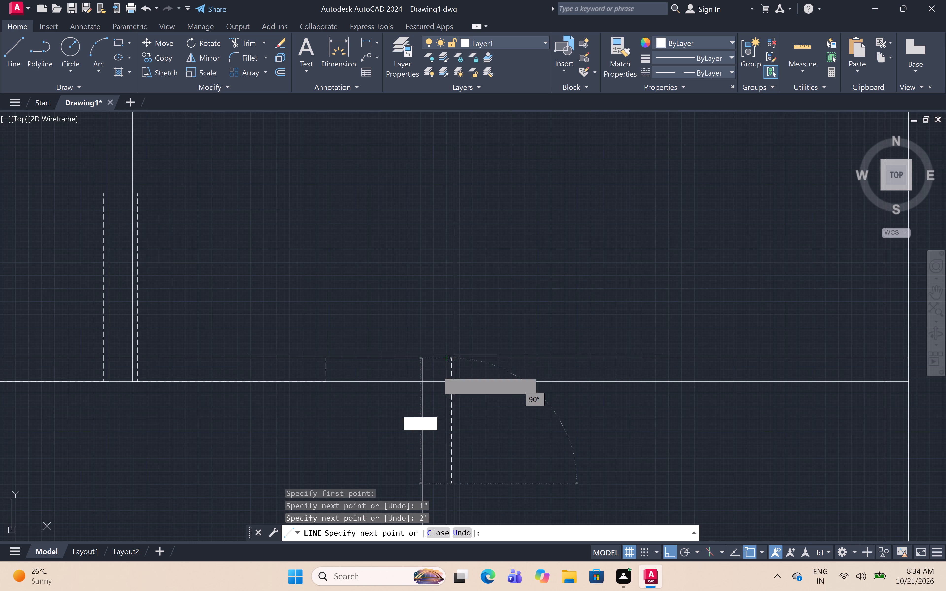
Continue this outline back up to the horizontal wall's upper line, 2' right along it, and down across to the lower line.
scroll(457, 356, "up", 3)
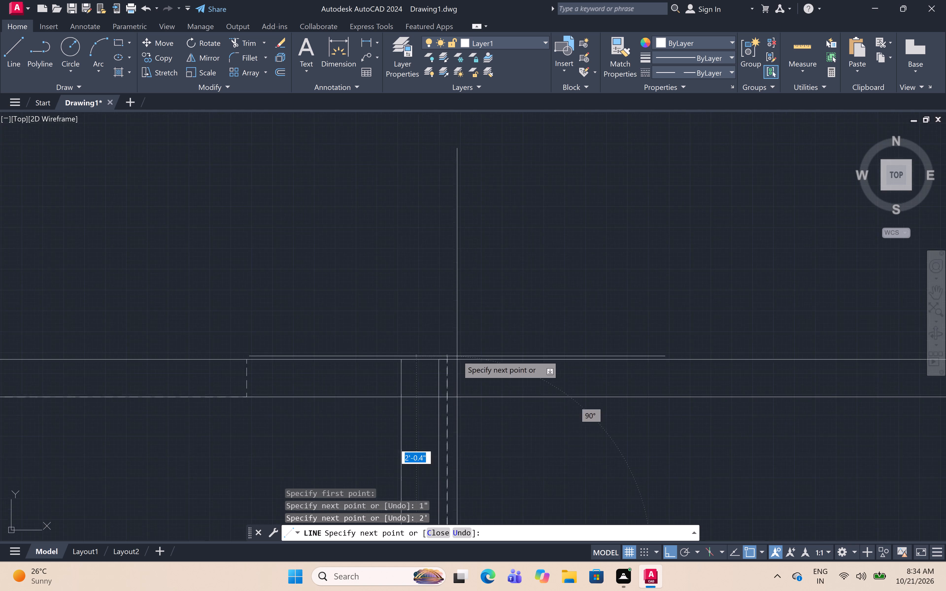
left_click(441, 364)
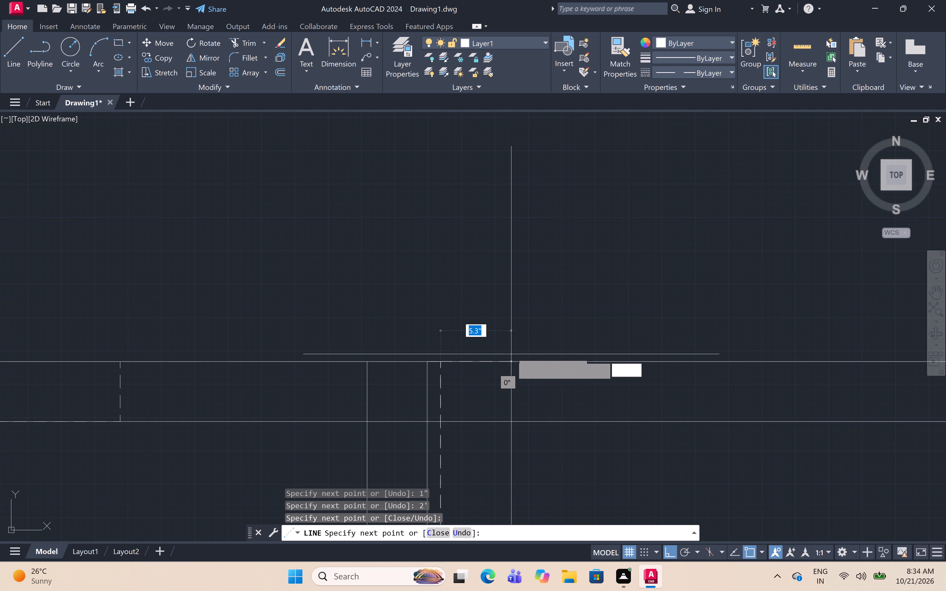
scroll(511, 355, "down", 3)
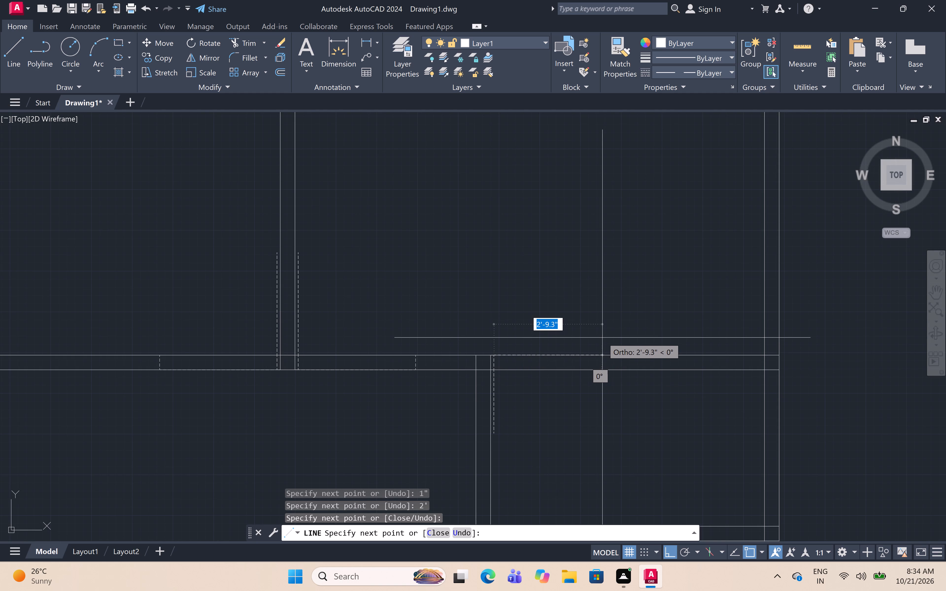
type("2'")
key("space")
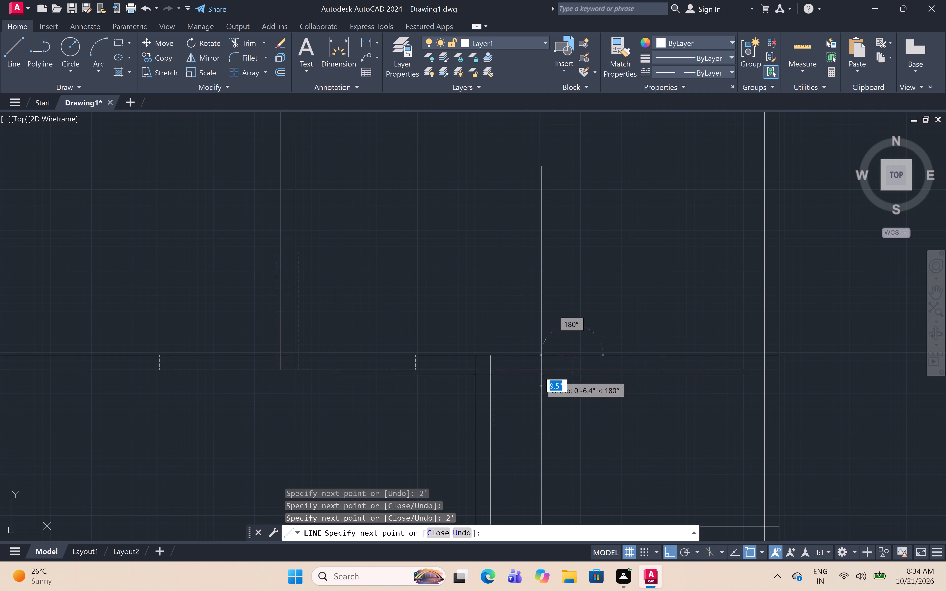
left_click(571, 369)
key("Escape")
Draw a dashed line 1" down from where the left room's right wall's outer face meets its top wall's lower line, and 3' left.
scroll(592, 307, "down", 5)
middle_click_drag(592, 306, 580, 263)
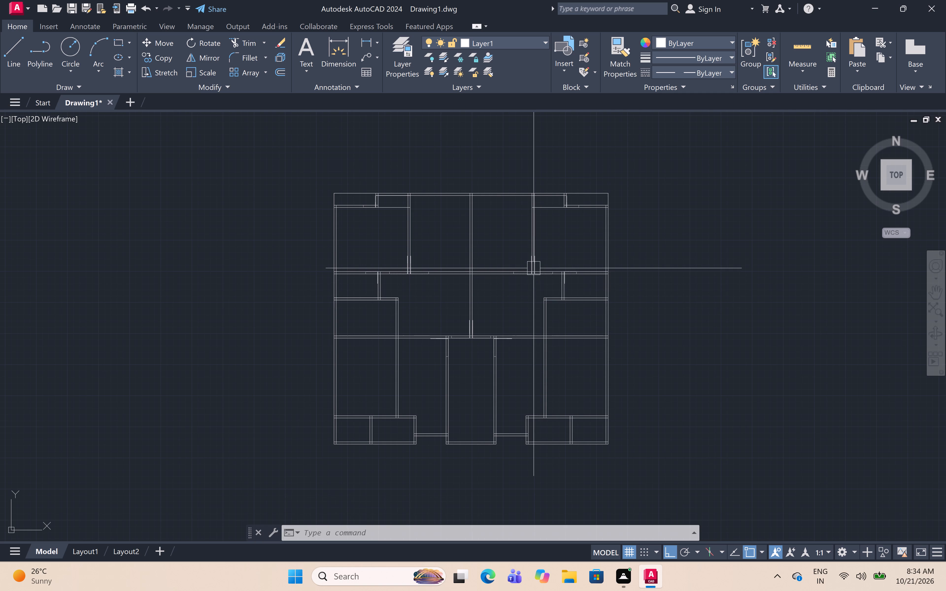
scroll(513, 339, "down", 2)
scroll(516, 366, "up", 4)
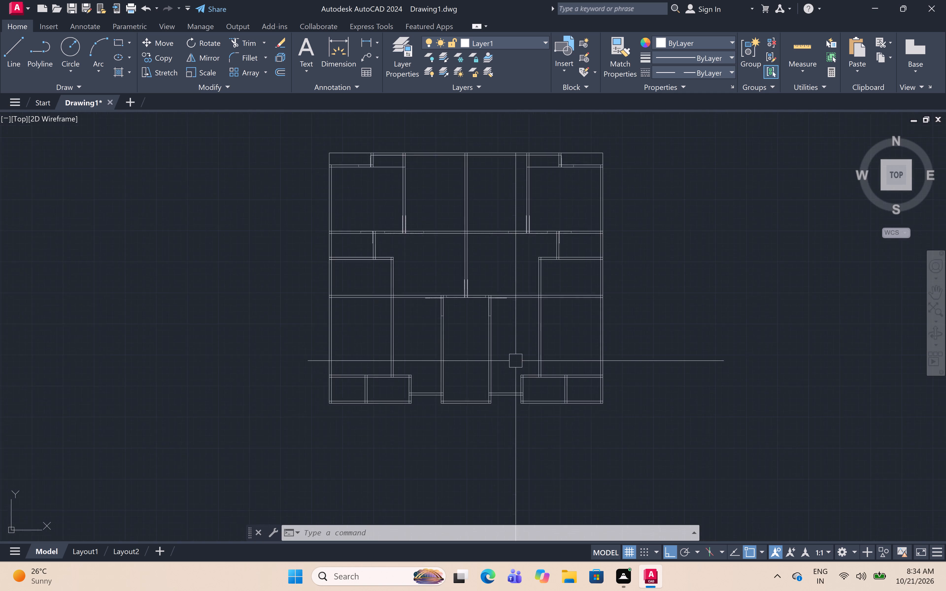
middle_click_drag(337, 206, 349, 246)
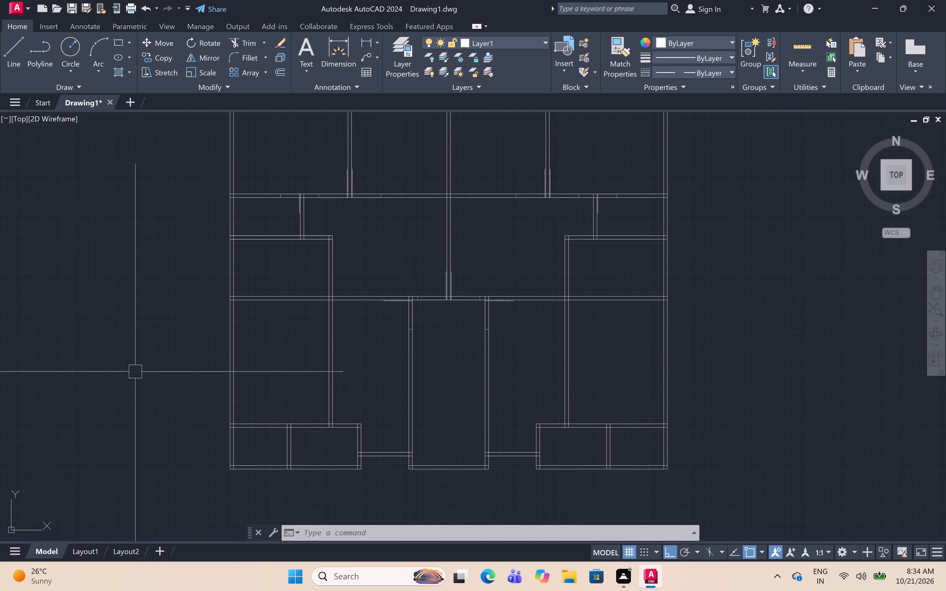
scroll(301, 213, "down", 1)
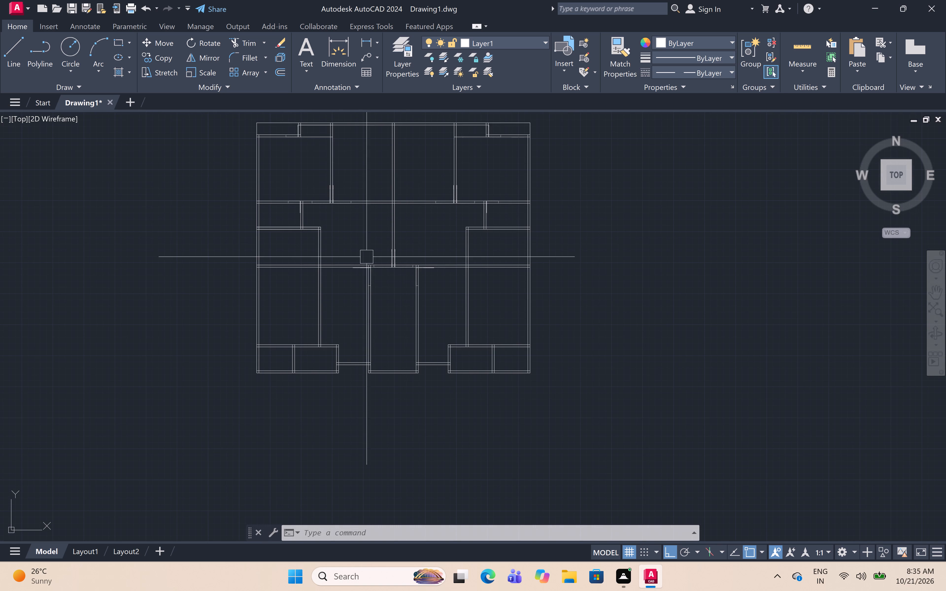
scroll(316, 237, "up", 5)
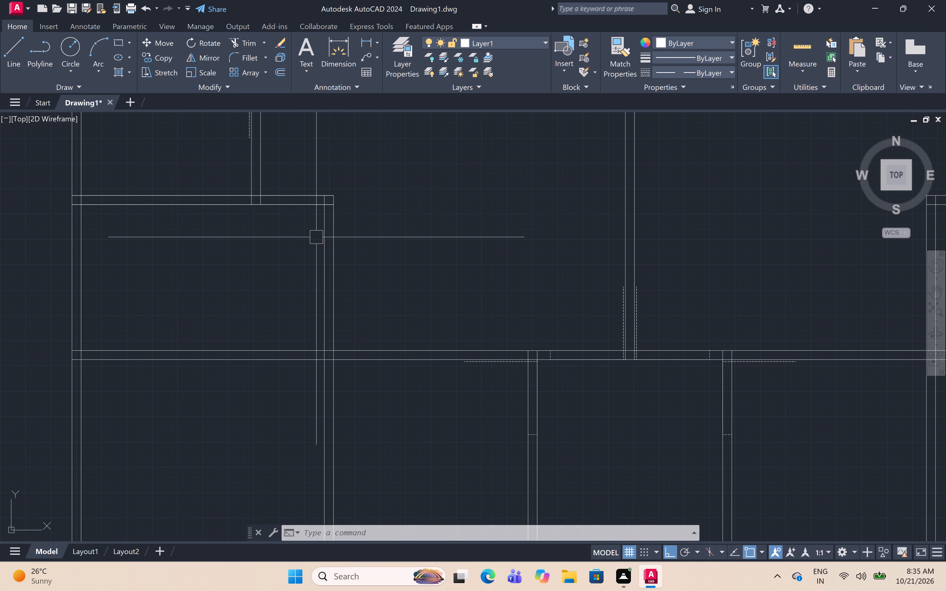
type("L")
key("space")
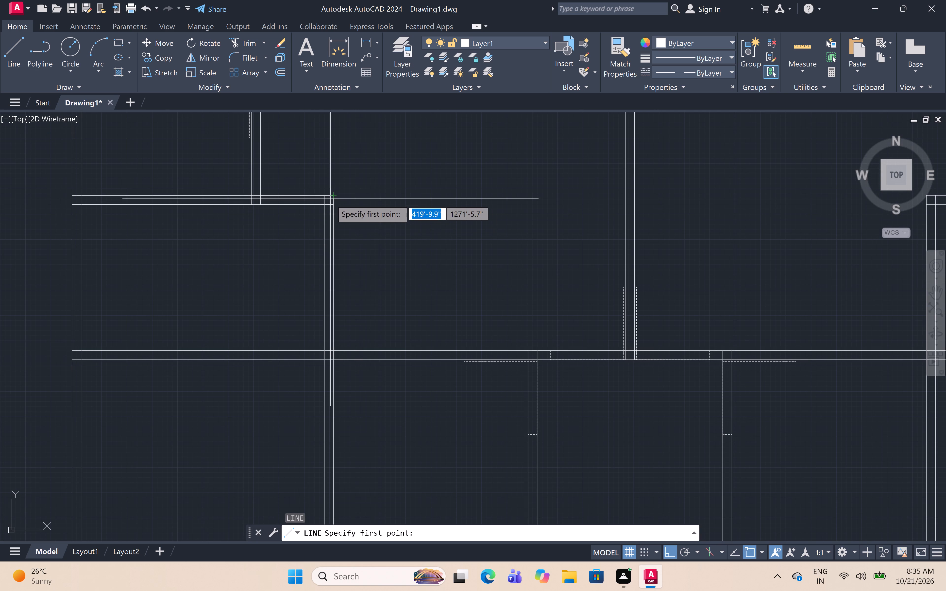
left_click(336, 206)
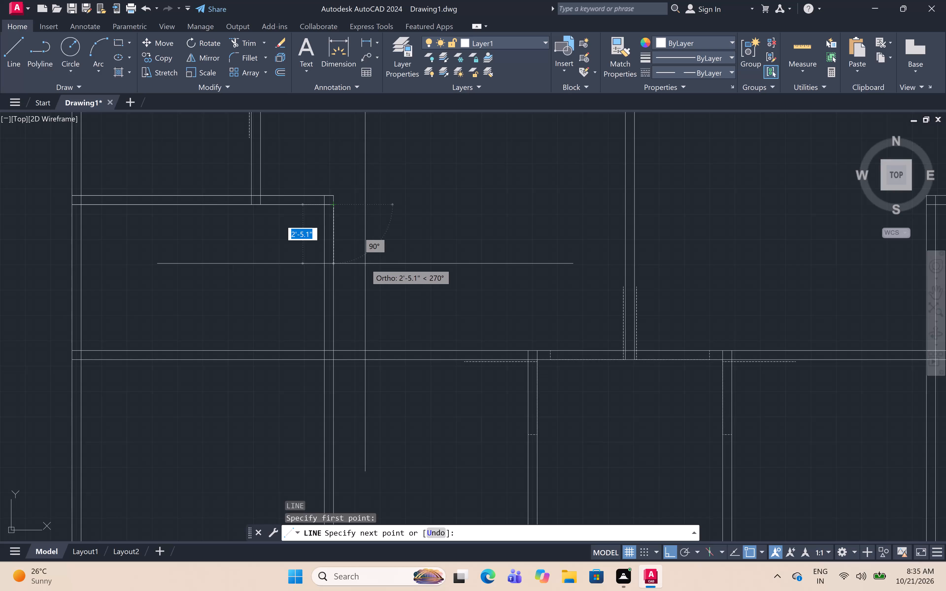
key("1")
key("shift+quotedbl")
key("space")
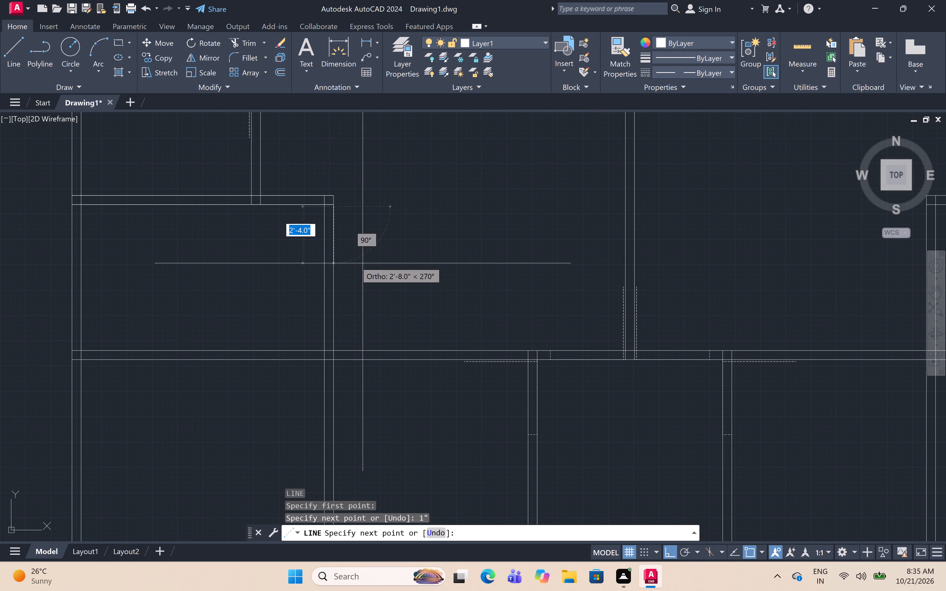
type("3'")
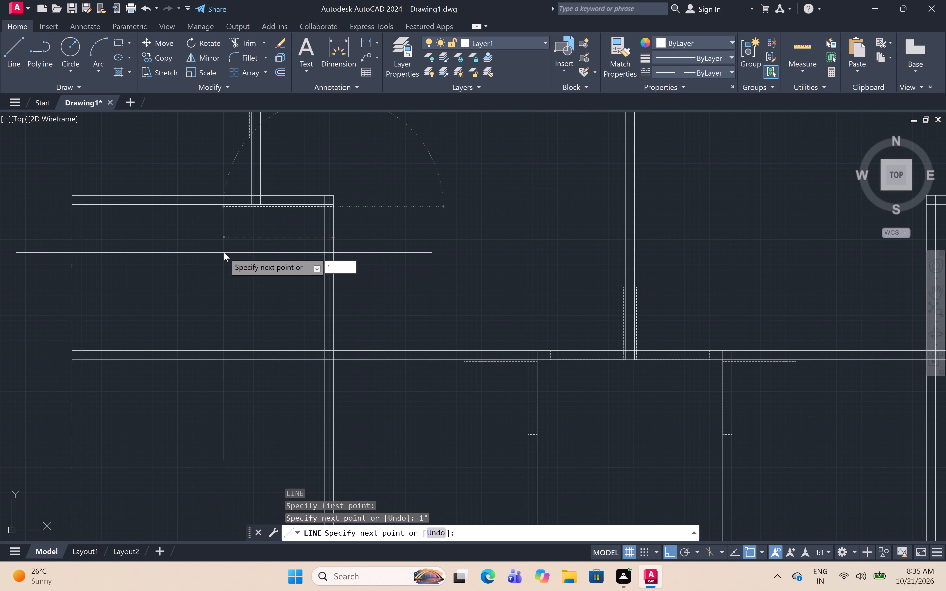
key("space")
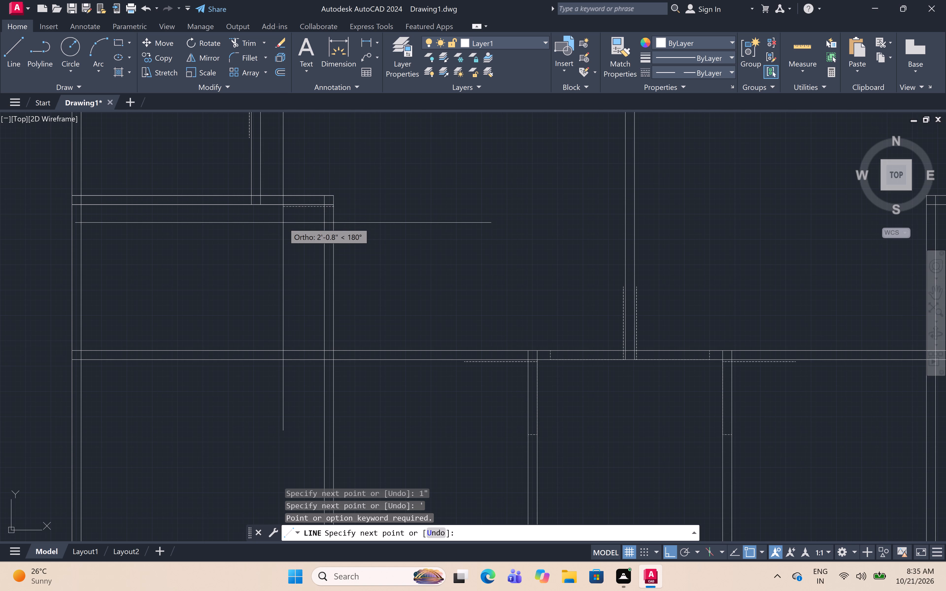
type("3'")
key("space")
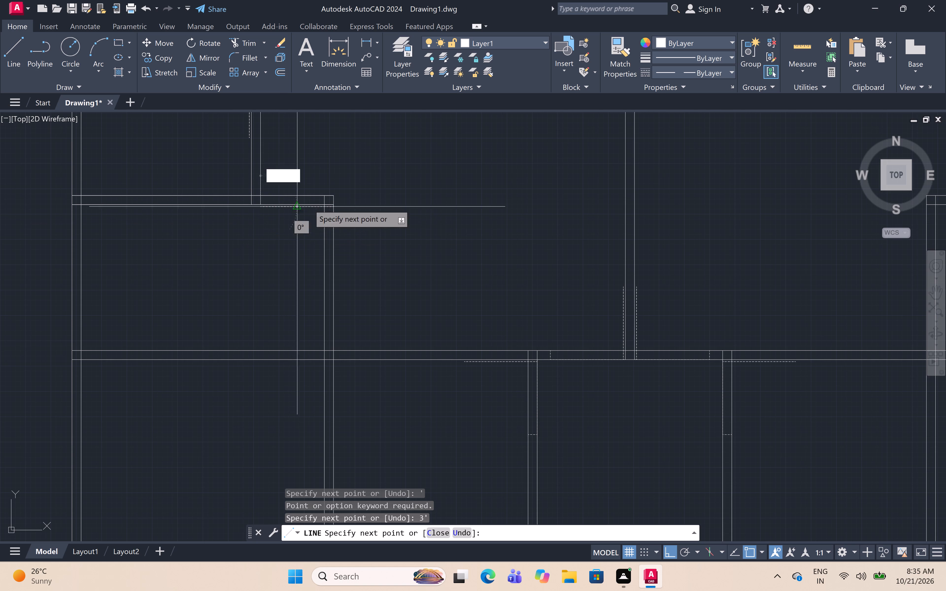
Continue this outline back right to the left room's right wall's outer face, 3' down along it, and across to the inner face.
scroll(319, 204, "up", 4)
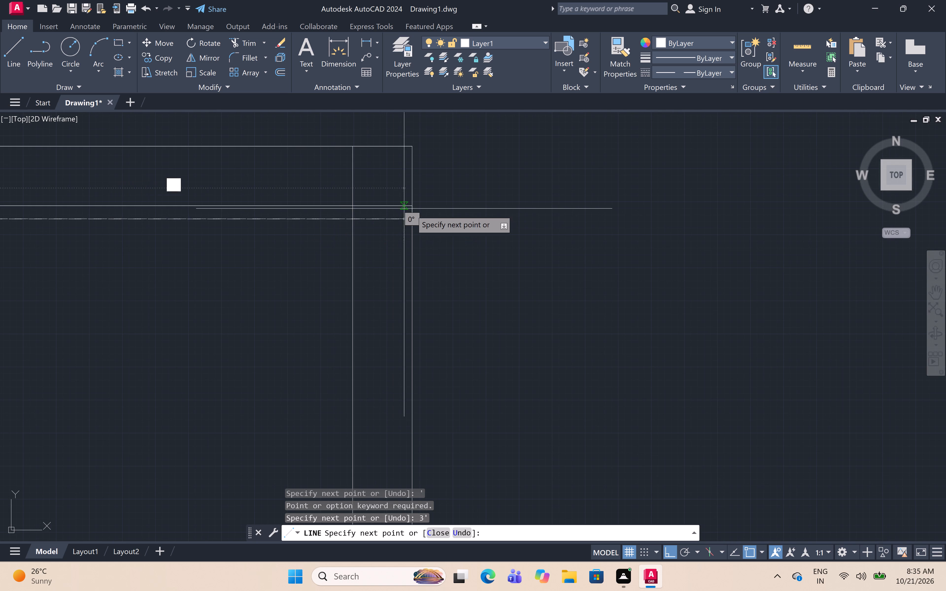
left_click_drag(414, 219, 414, 222)
scroll(415, 256, "down", 4)
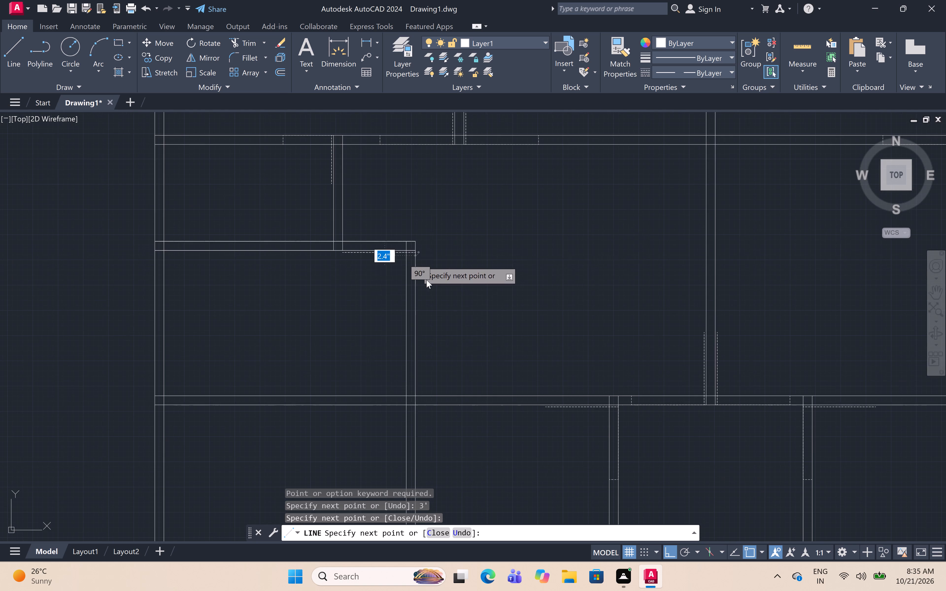
key("3")
key("apostrophe")
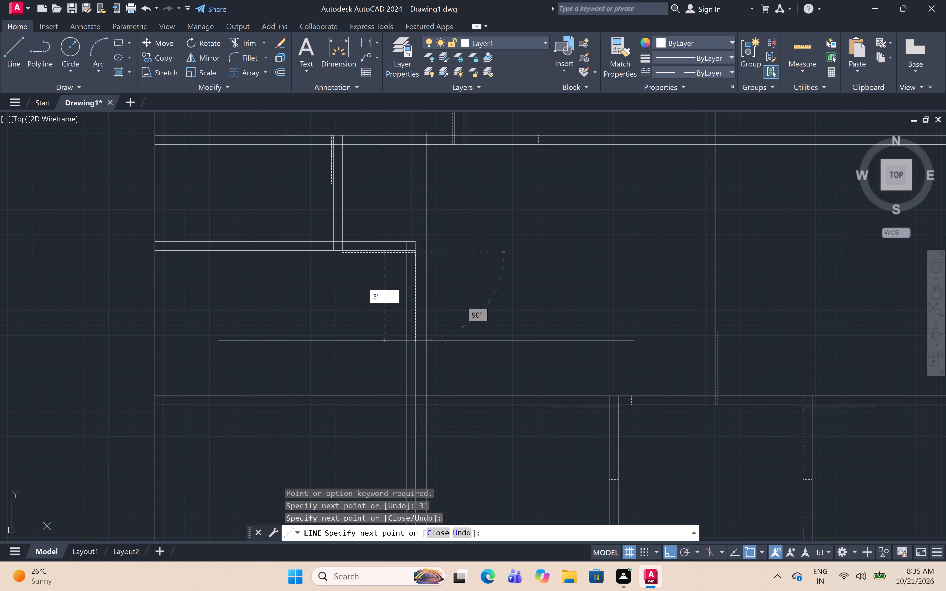
key("space")
scroll(412, 188, "up", 2)
scroll(421, 288, "down", 2)
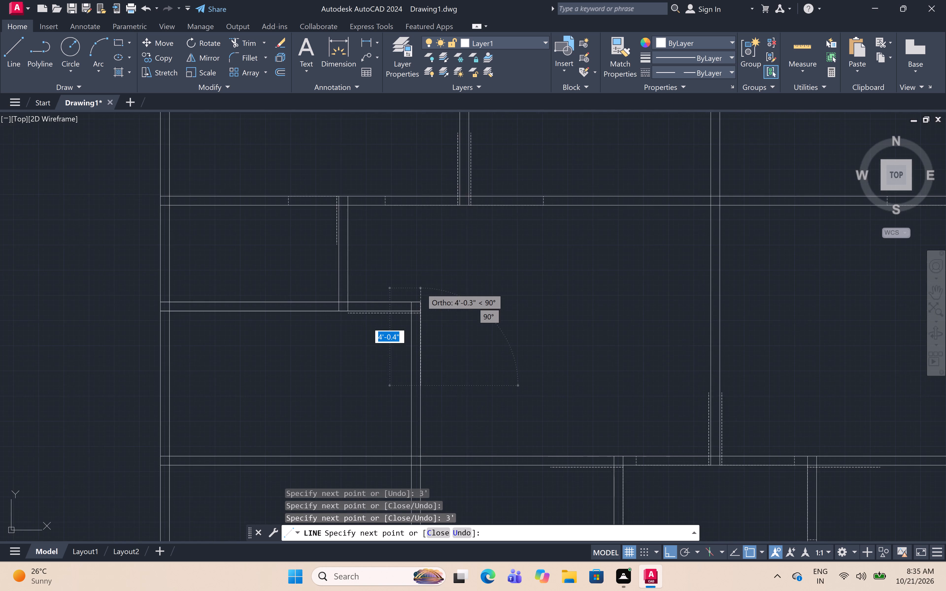
scroll(421, 288, "down", 1)
scroll(441, 365, "up", 4)
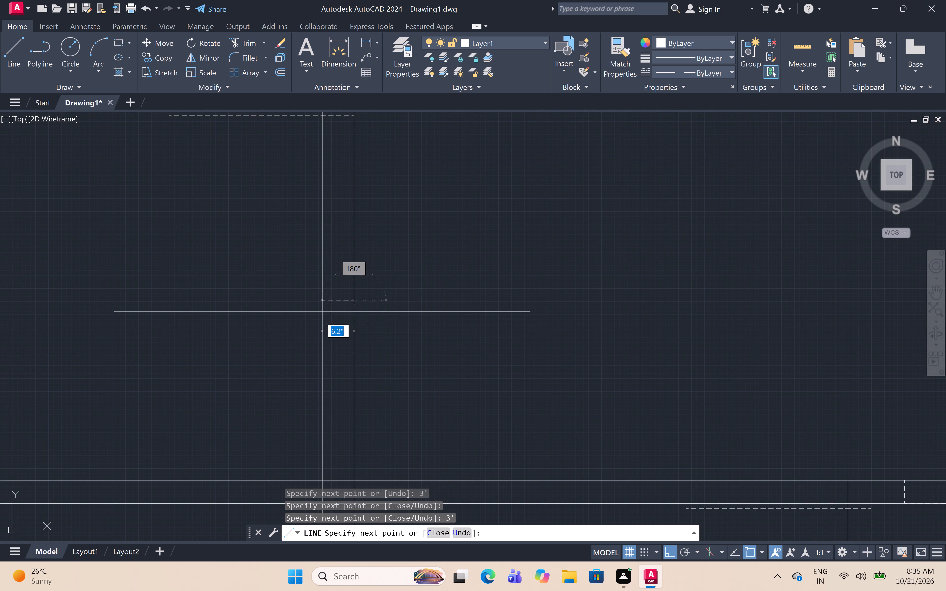
left_click(336, 302)
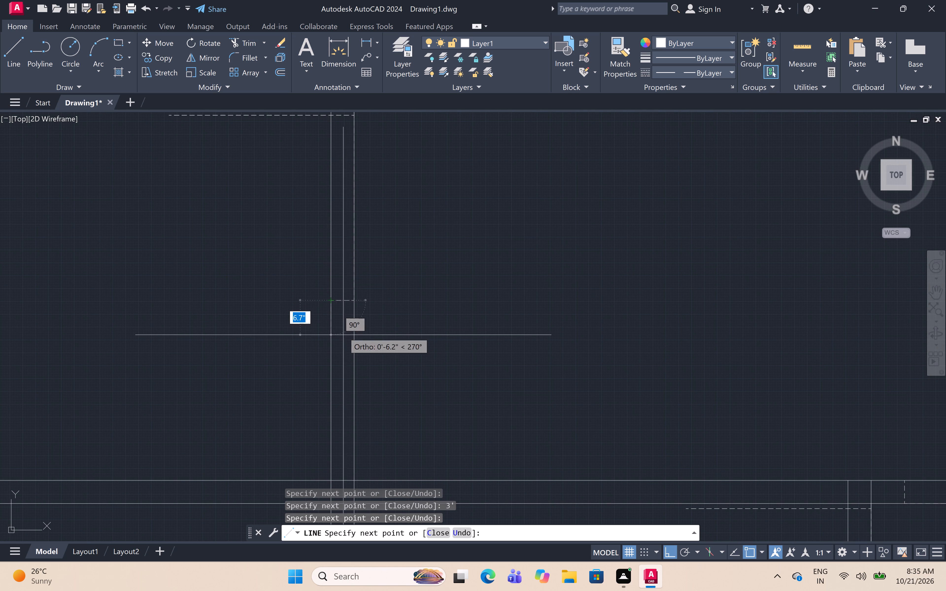
key("Escape")
Draw a dashed line 1" down from where the right room's left wall's outer face meets its top wall's lower line, and 3' right.
scroll(380, 330, "down", 2)
middle_click_drag(380, 330, 264, 298)
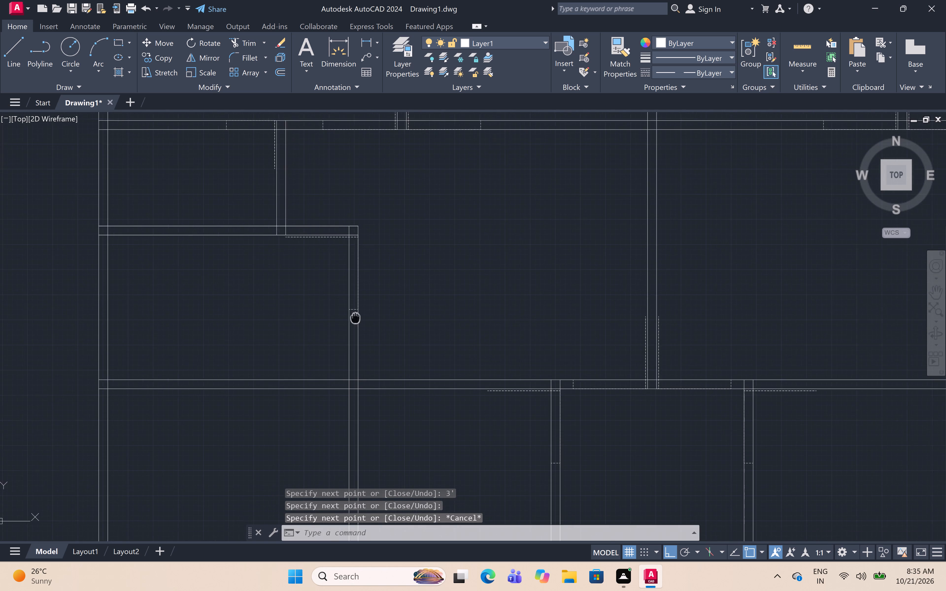
middle_click_drag(264, 298, 213, 337)
scroll(253, 319, "down", 1)
scroll(272, 307, "down", 1)
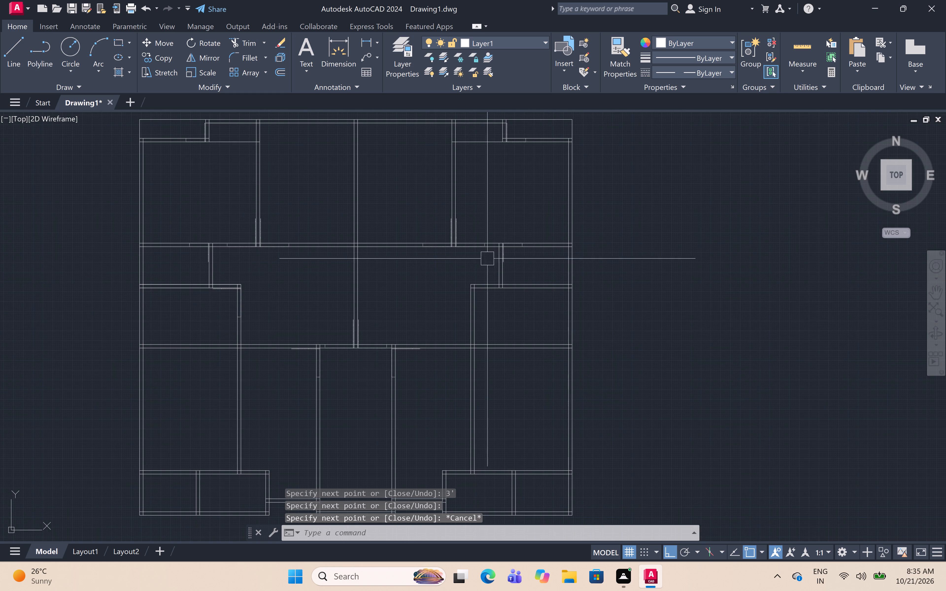
scroll(473, 289, "up", 4)
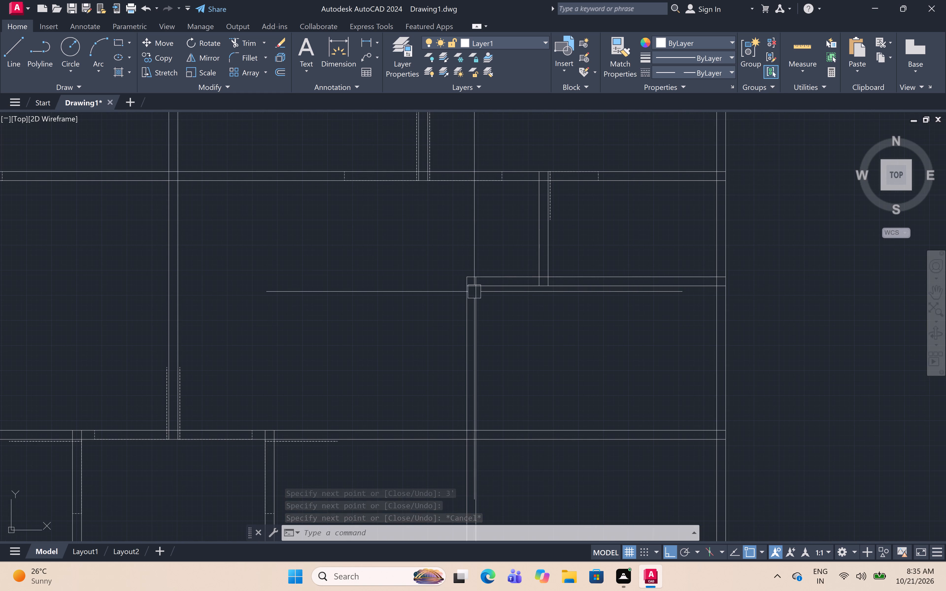
key("l")
key("space")
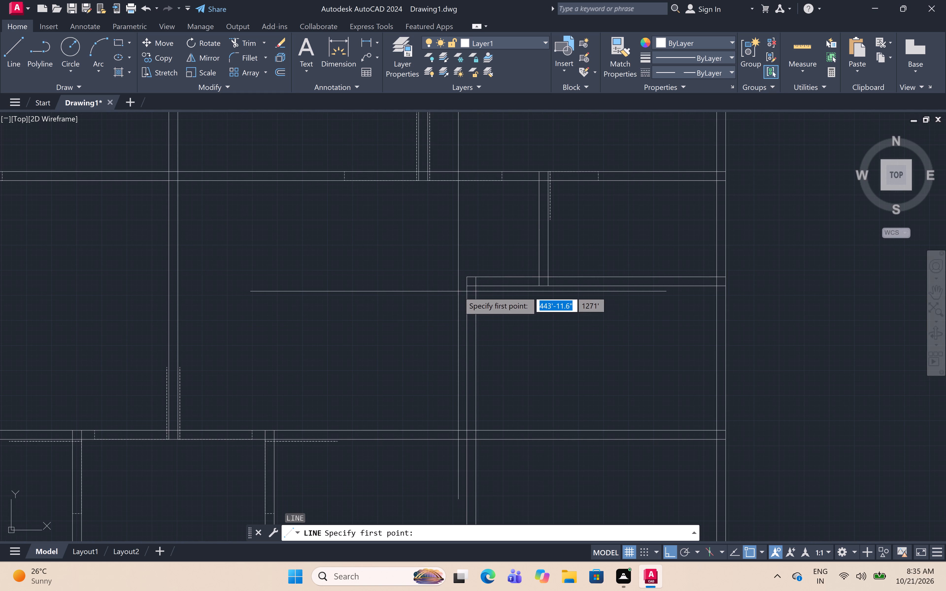
scroll(459, 291, "up", 2)
left_click(475, 274)
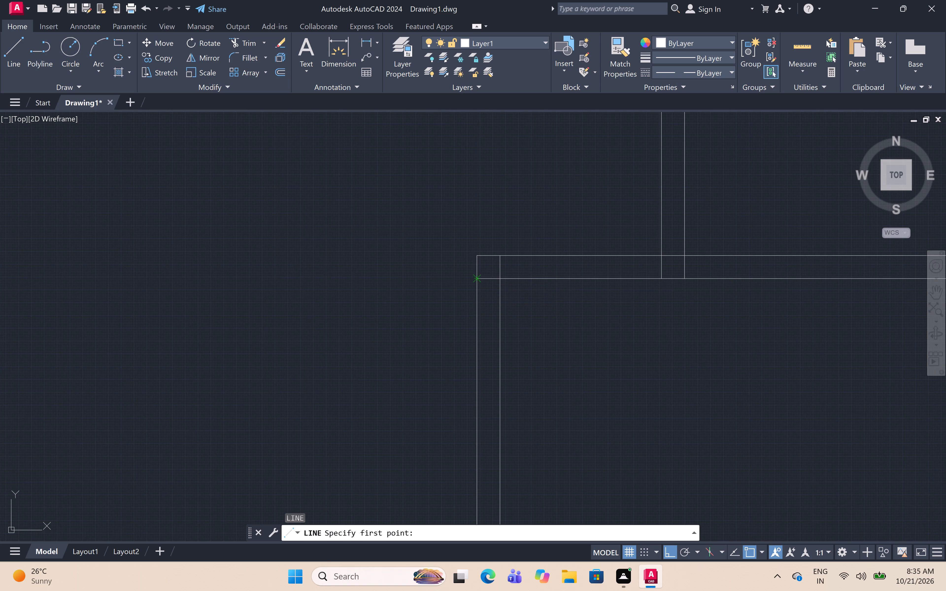
key("1")
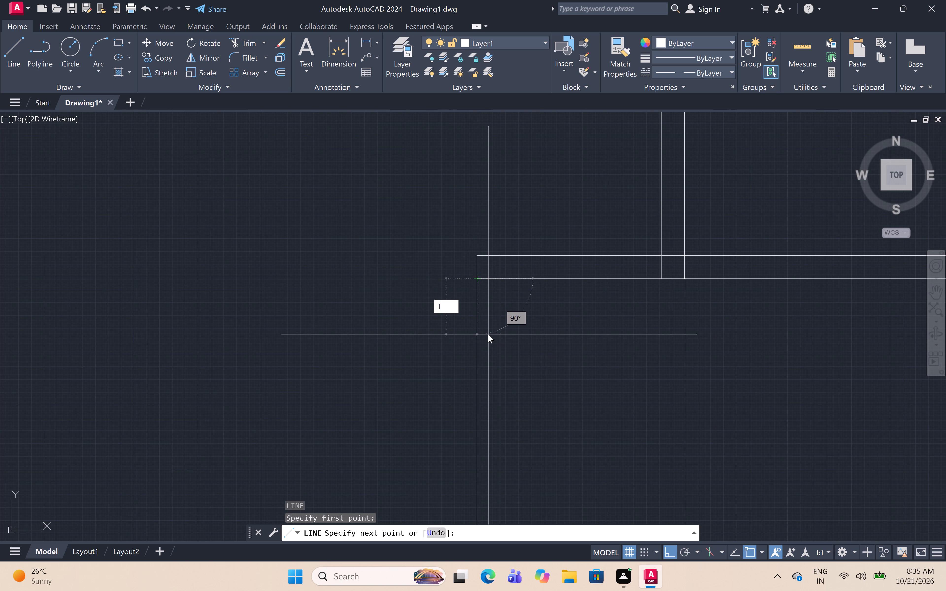
type("\"")
key("space")
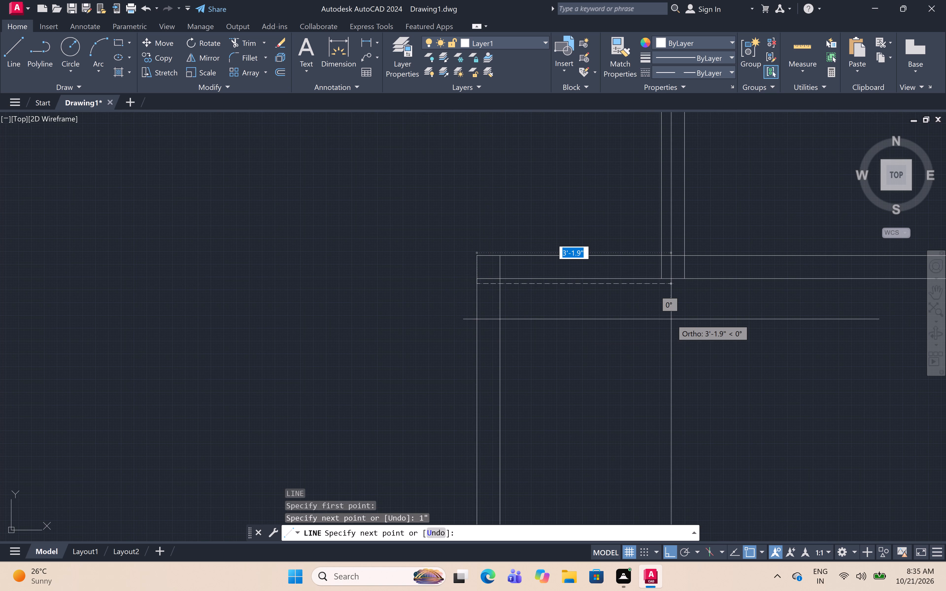
type("3'")
key("space")
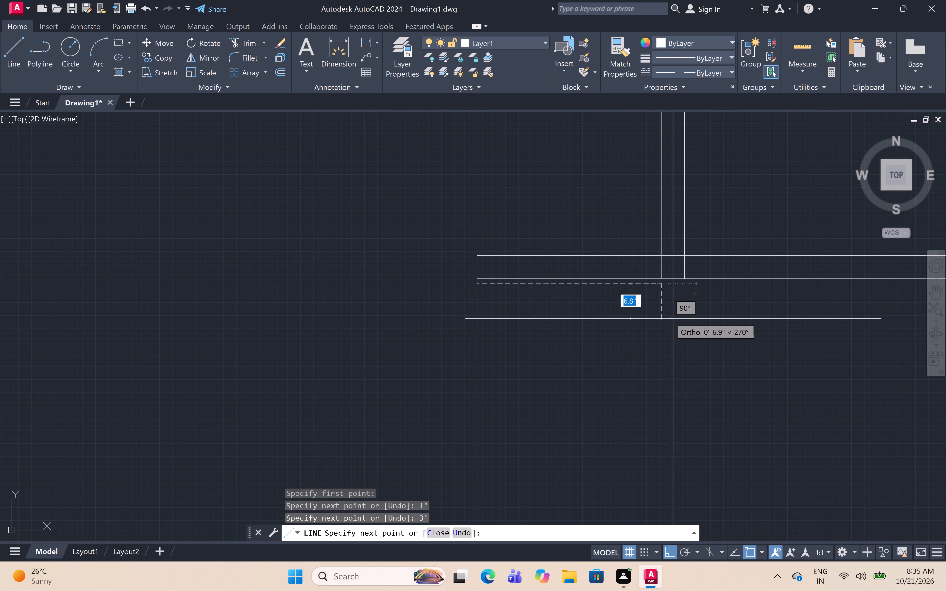
Continue this outline back left to the right room's left wall's outer face, 3' down along it, and across to the inner face.
left_click_drag(481, 284, 484, 285)
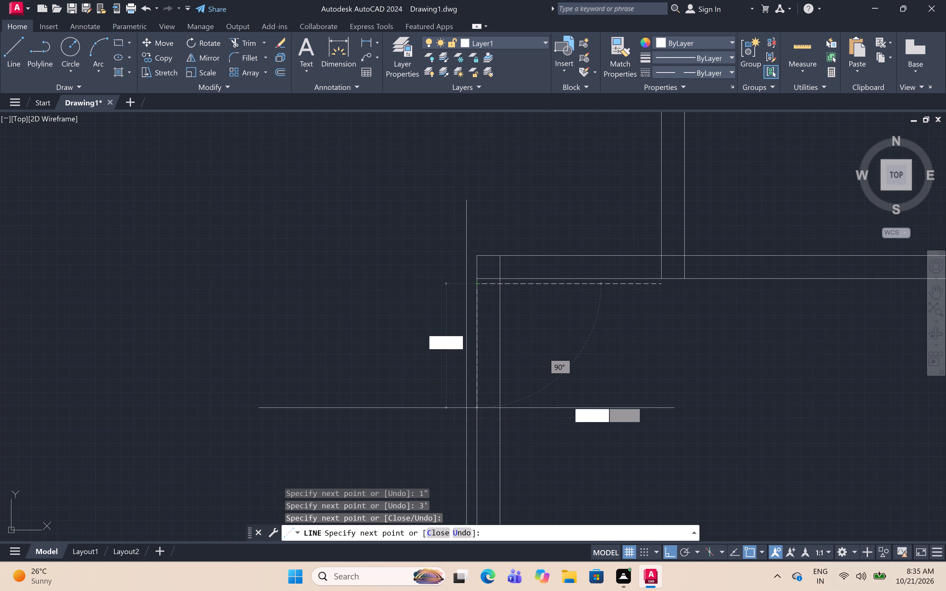
scroll(474, 400, "up", 2)
middle_click_drag(474, 400, 468, 480)
middle_click(468, 480)
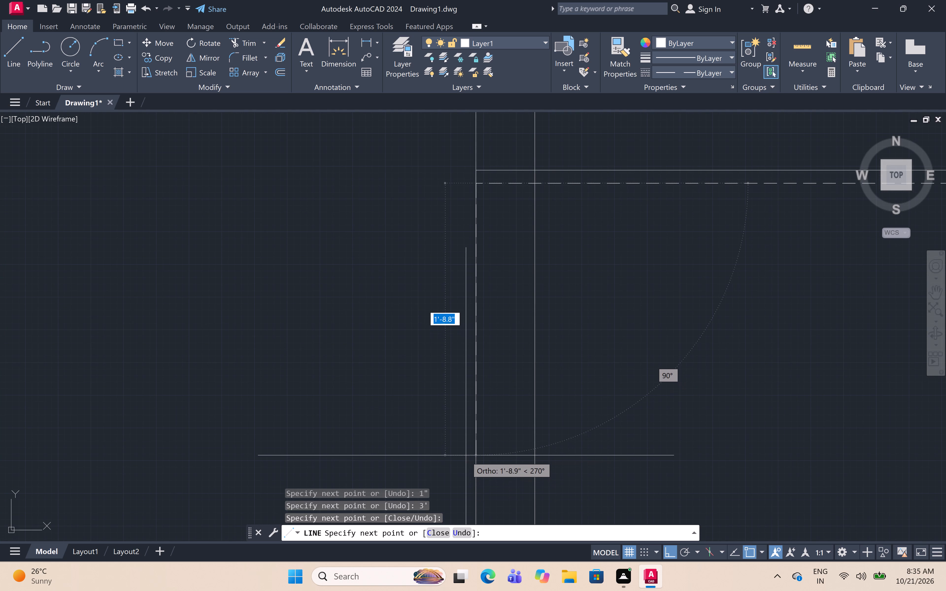
scroll(466, 455, "down", 2)
middle_click_drag(466, 453, 433, 328)
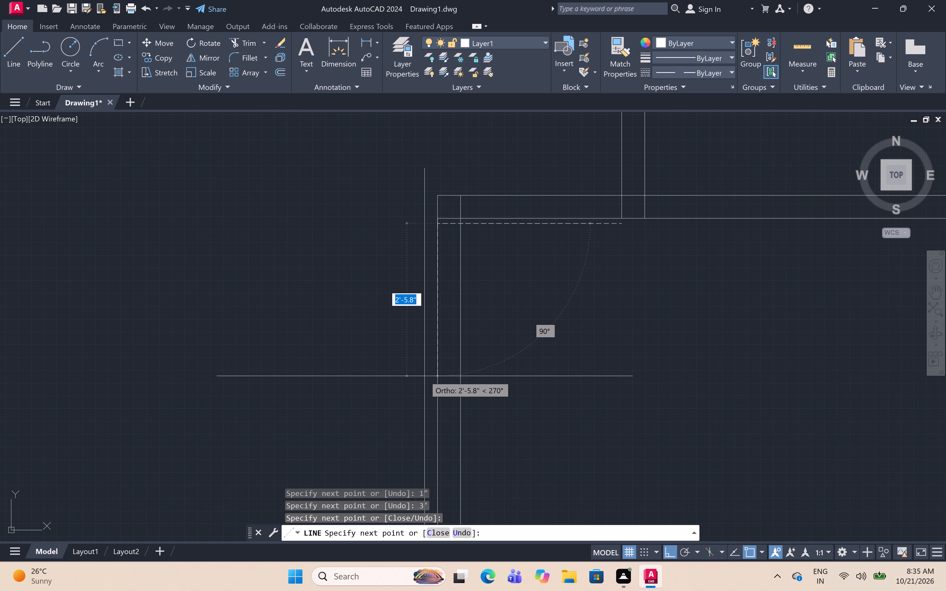
key("3")
type("'")
key("space")
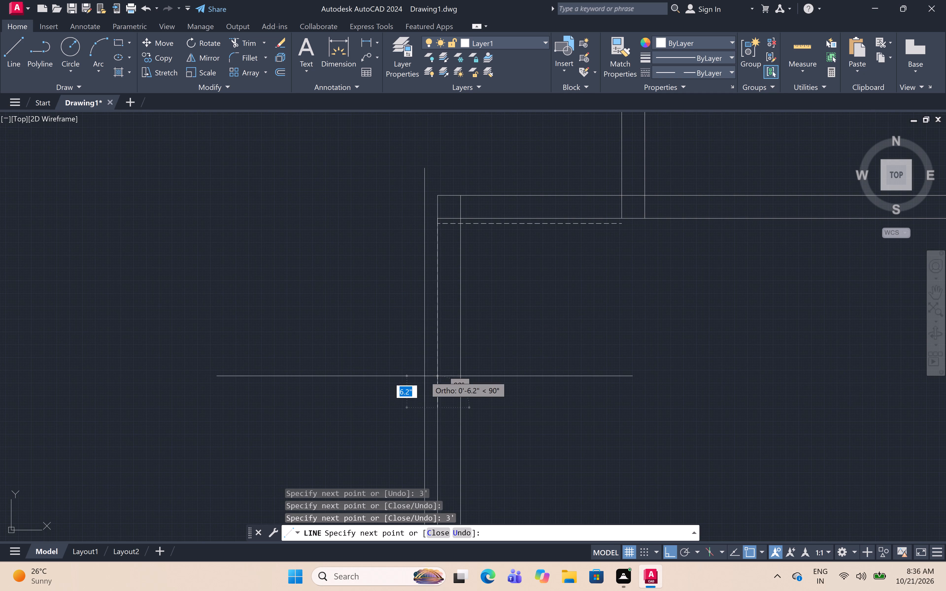
left_click(462, 407)
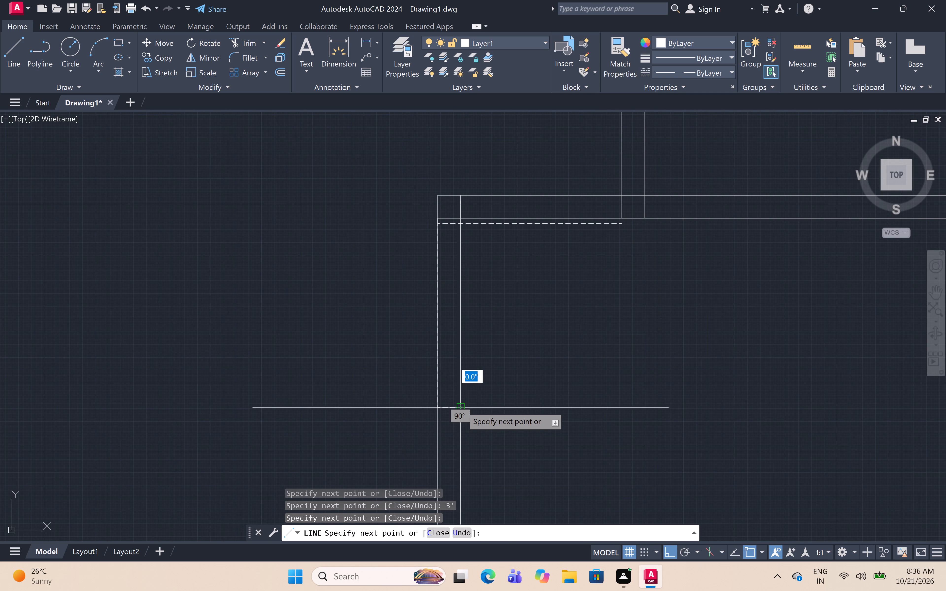
key("Escape")
Draw a dashed line 1" down from where the left room's right wall's outer face meets the long lower horizontal wall's lower line, and 3' left.
scroll(428, 343, "down", 5)
middle_click_drag(430, 339, 495, 315)
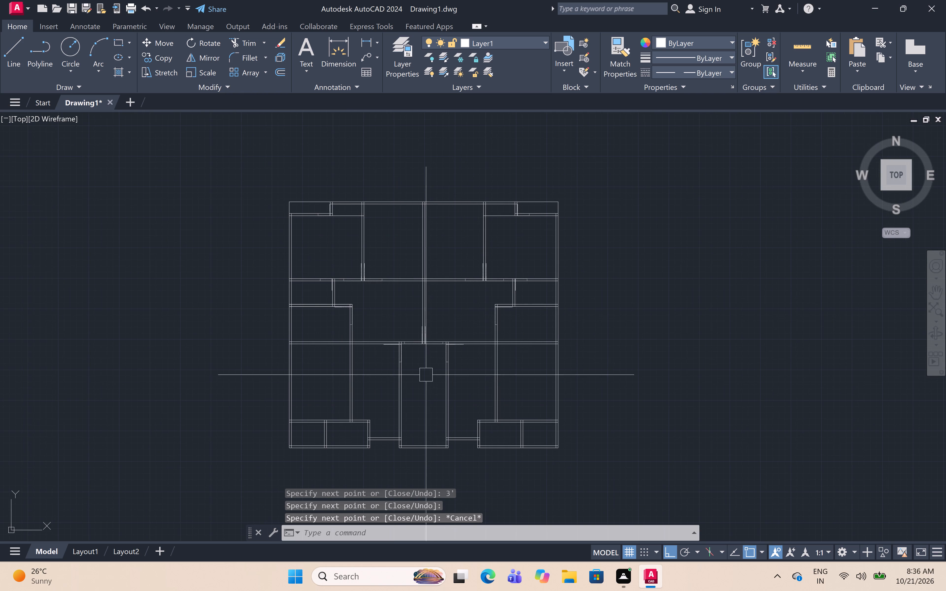
scroll(428, 377, "up", 3)
middle_click_drag(428, 376, 438, 398)
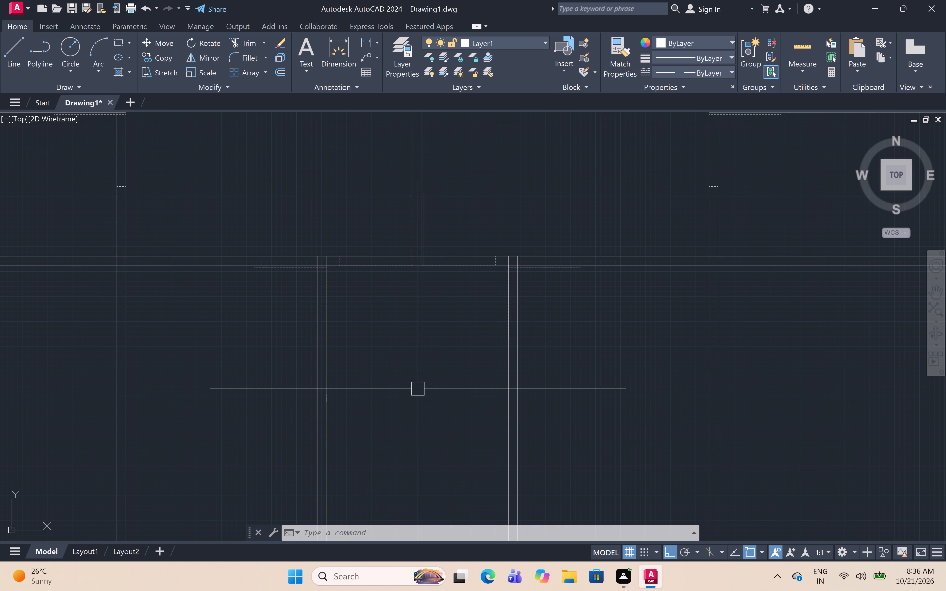
scroll(442, 374, "down", 2)
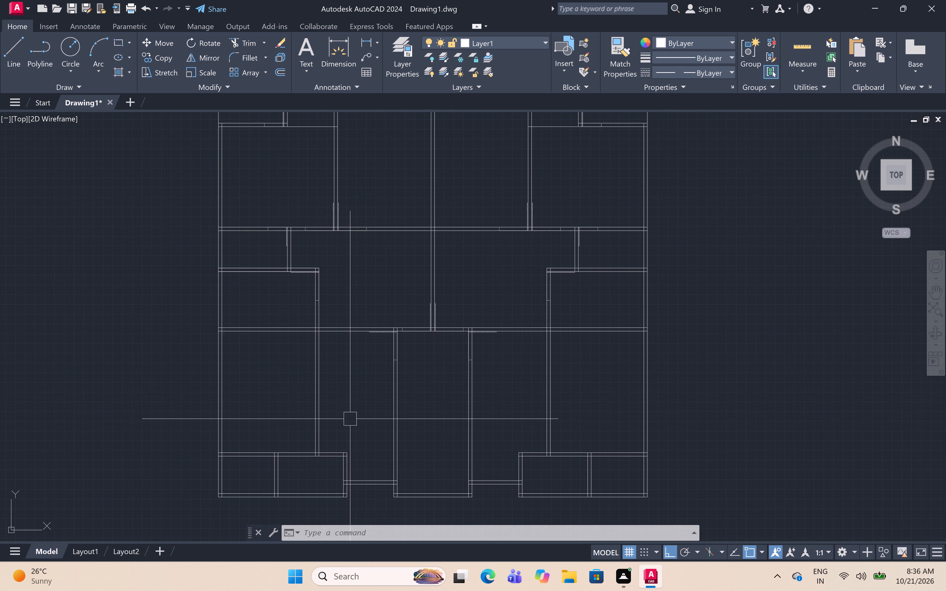
scroll(319, 356, "up", 4)
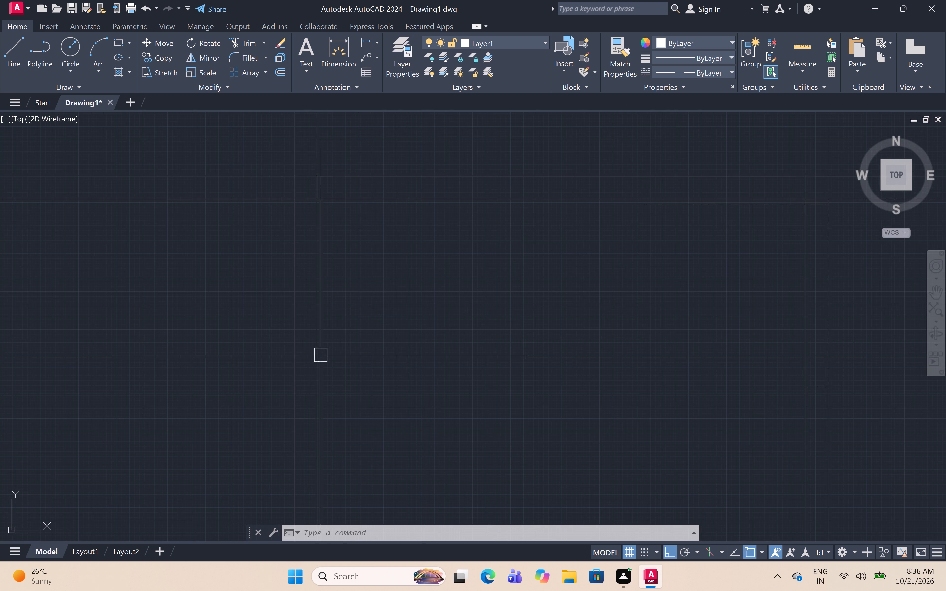
type("L")
key("space")
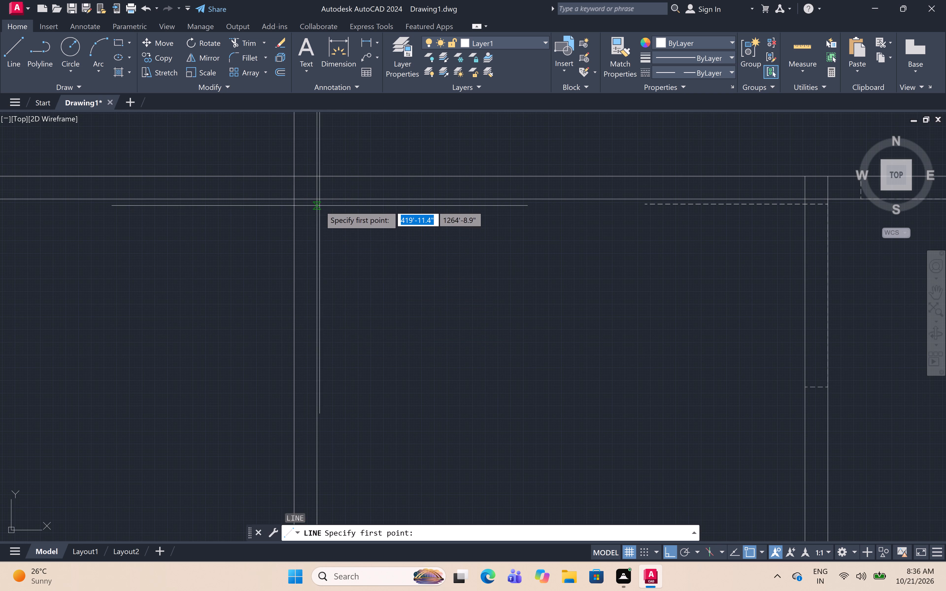
left_click(316, 197)
key("1")
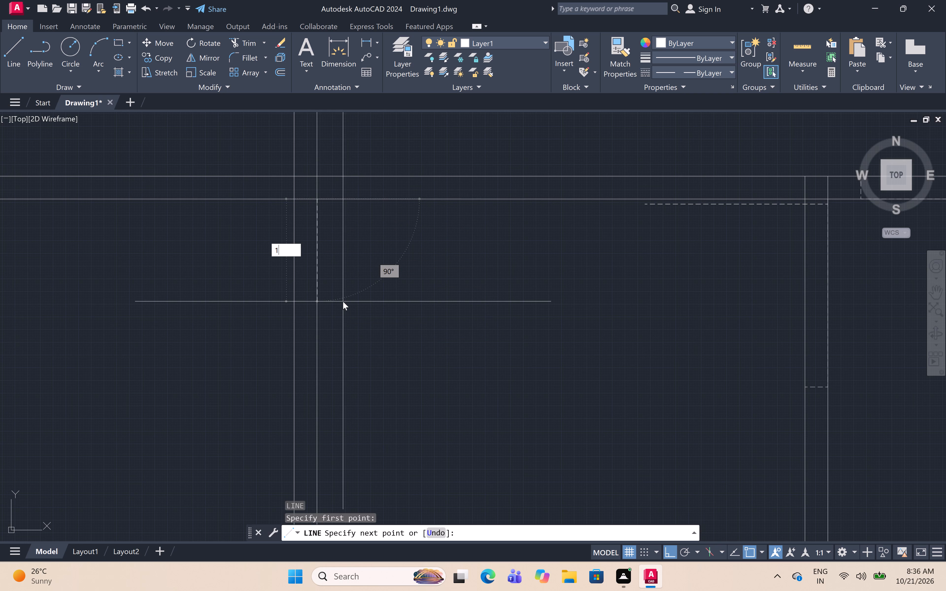
type("\"")
key("space")
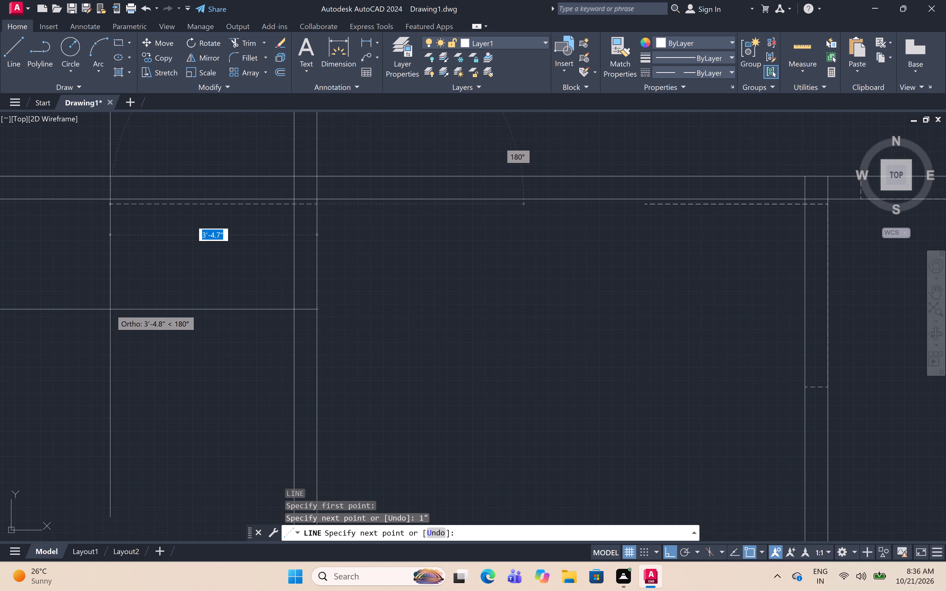
key("3")
key("apostrophe")
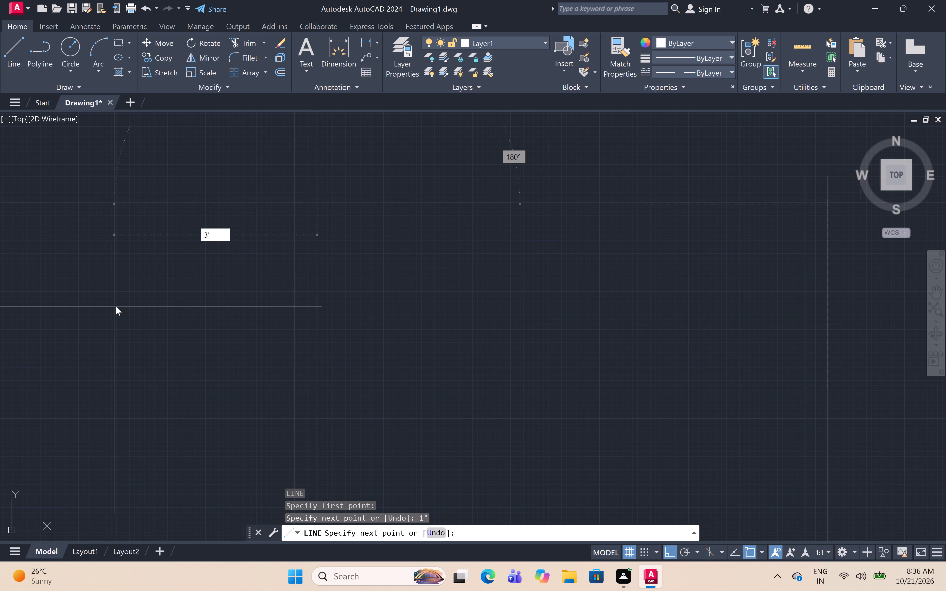
key("space")
Continue this outline back right to the wall's outer face, 3' down along it, and across to the inner face.
left_click_drag(314, 206, 314, 209)
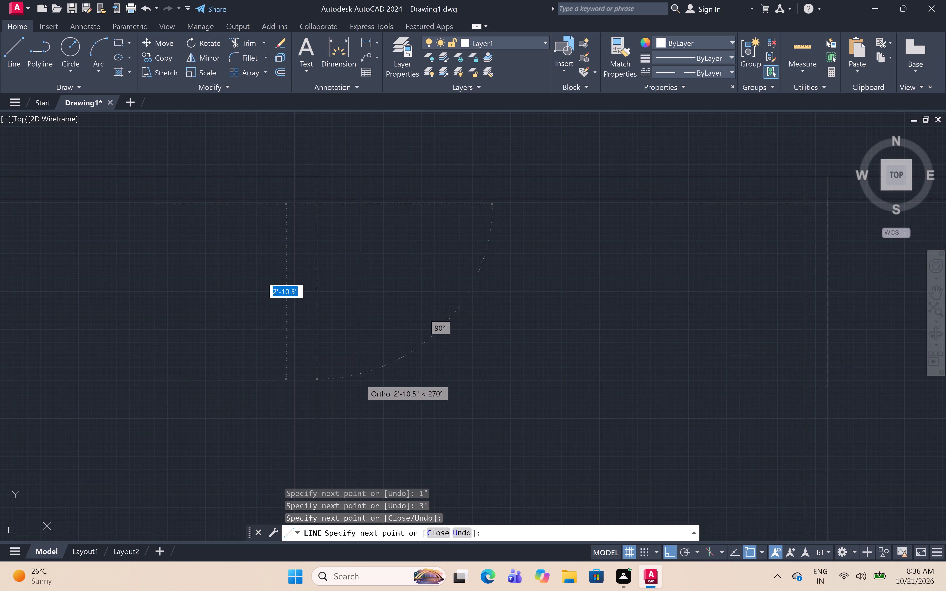
key("3")
type("'")
key("space")
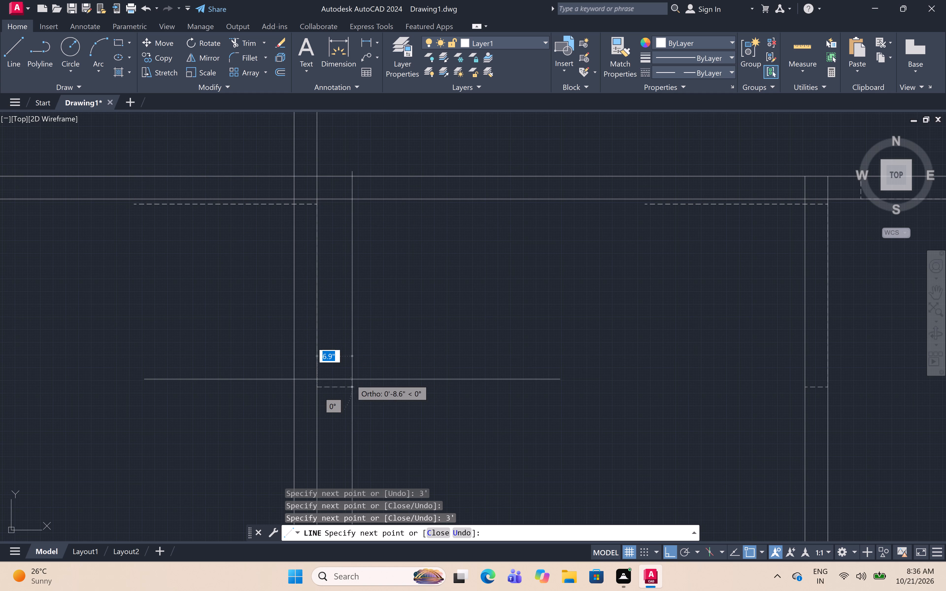
left_click(293, 387)
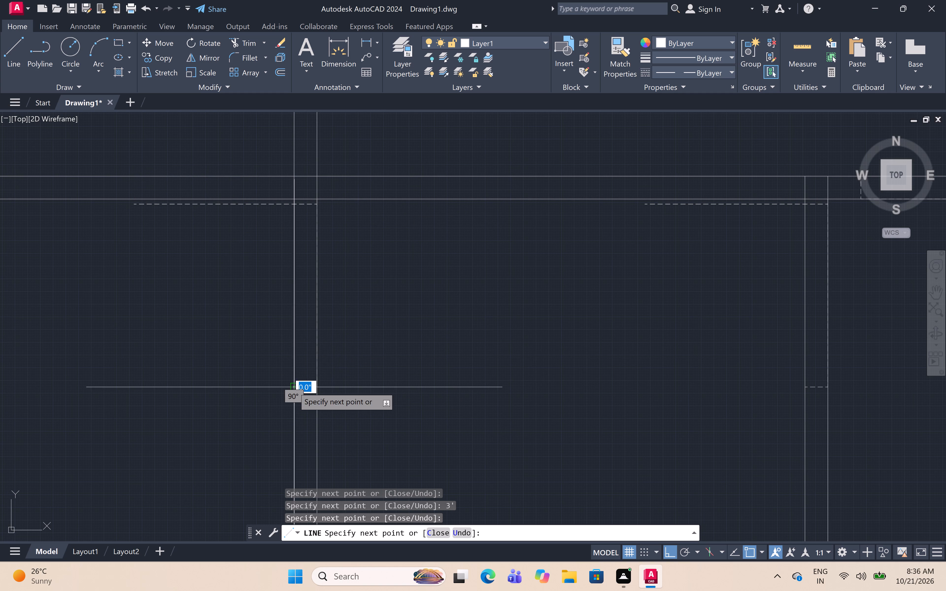
key("Escape")
Draw a dashed line 1" down from where the right room's left wall's outer face meets the long lower horizontal wall's lower line, and 3' right.
scroll(399, 334, "down", 4)
middle_click_drag(399, 333, 312, 325)
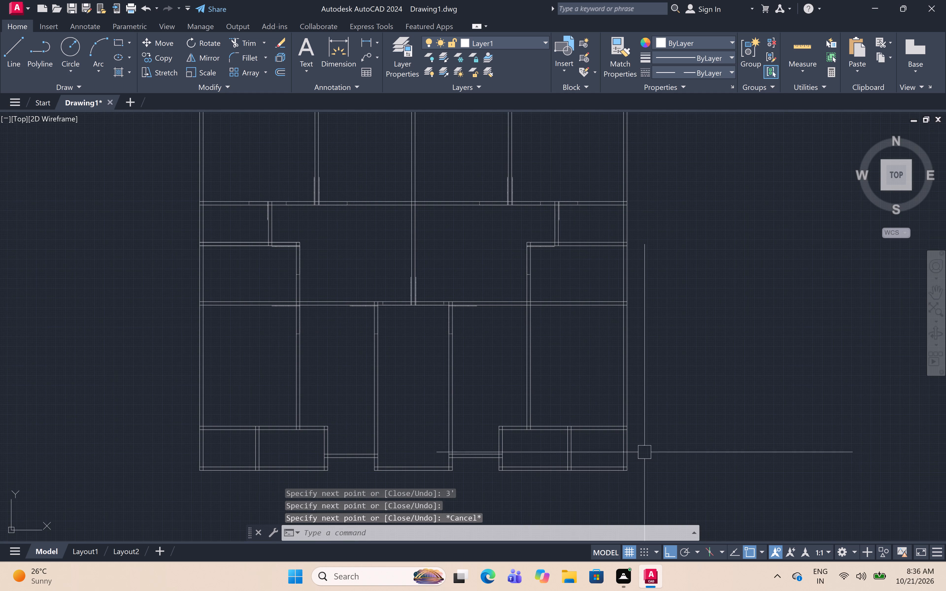
scroll(527, 302, "up", 5)
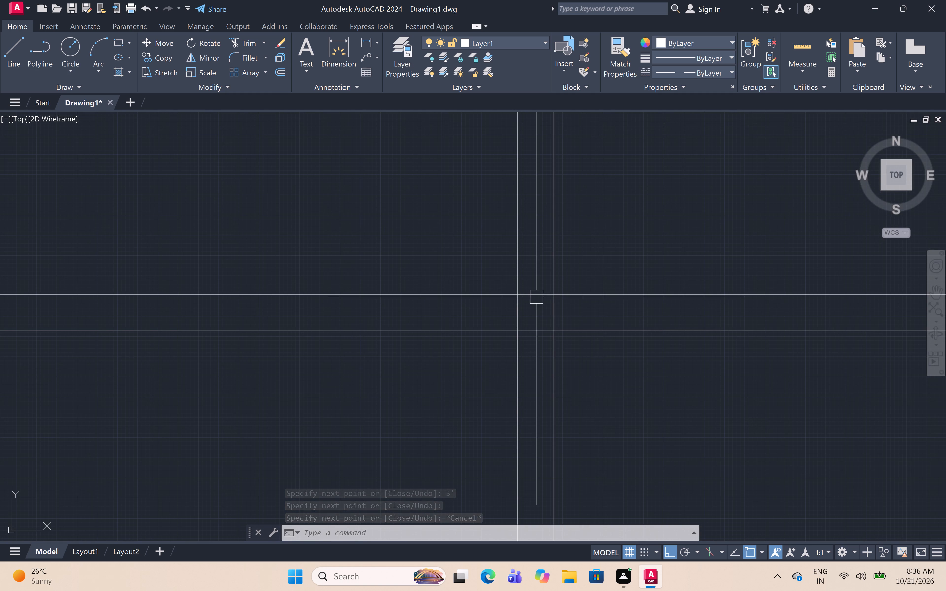
key("l")
key("space")
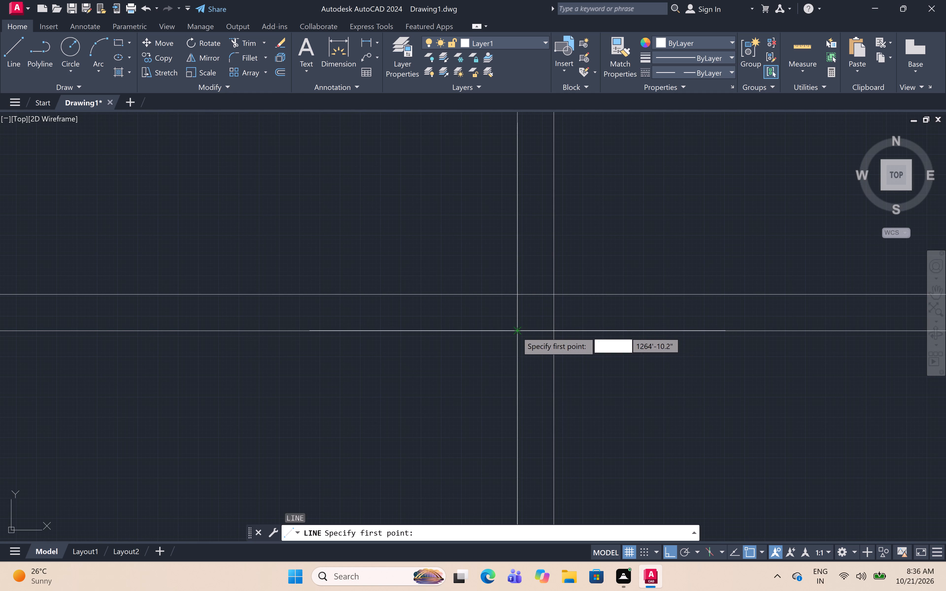
left_click(517, 332)
key("1")
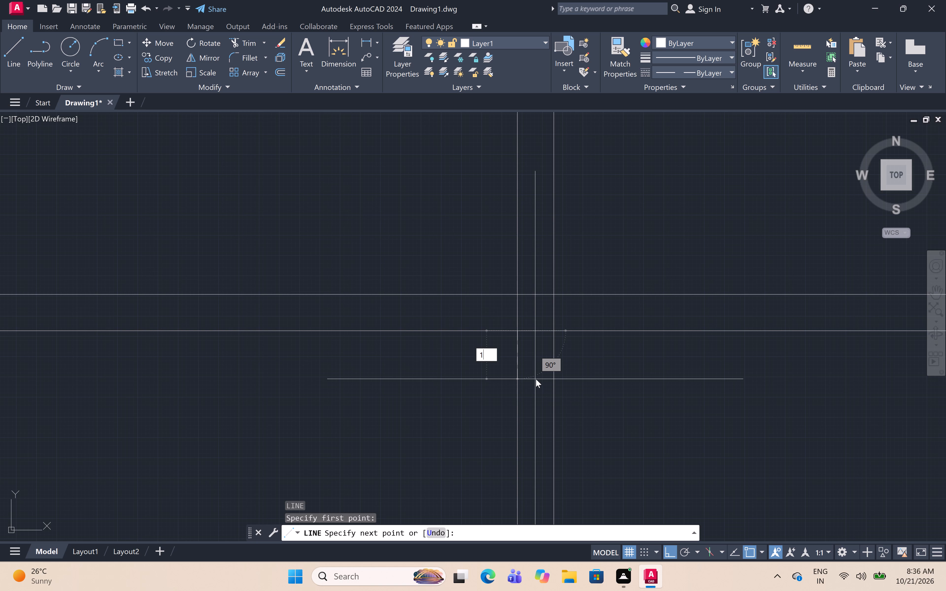
key("shift+quotedbl")
key("space")
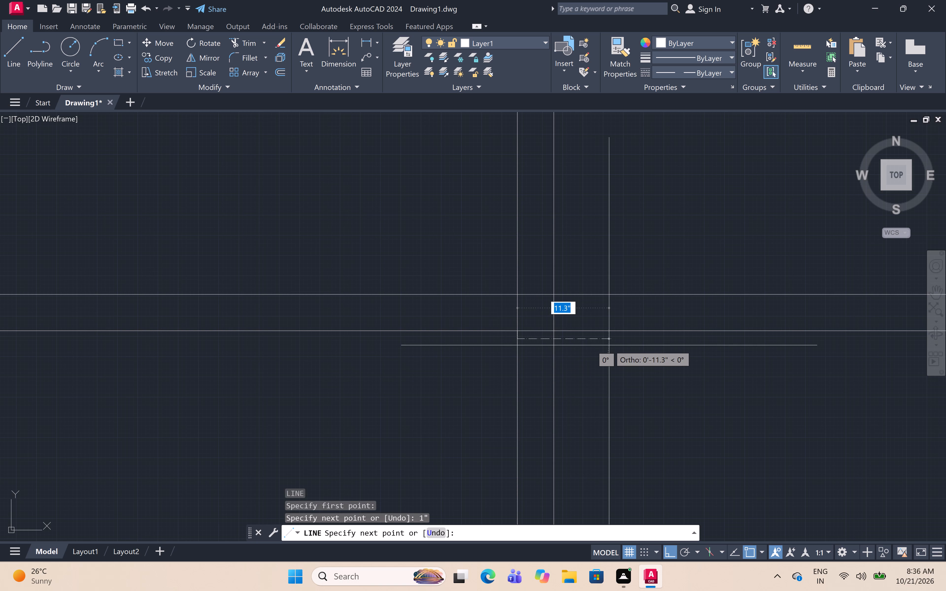
type("3'")
key("space")
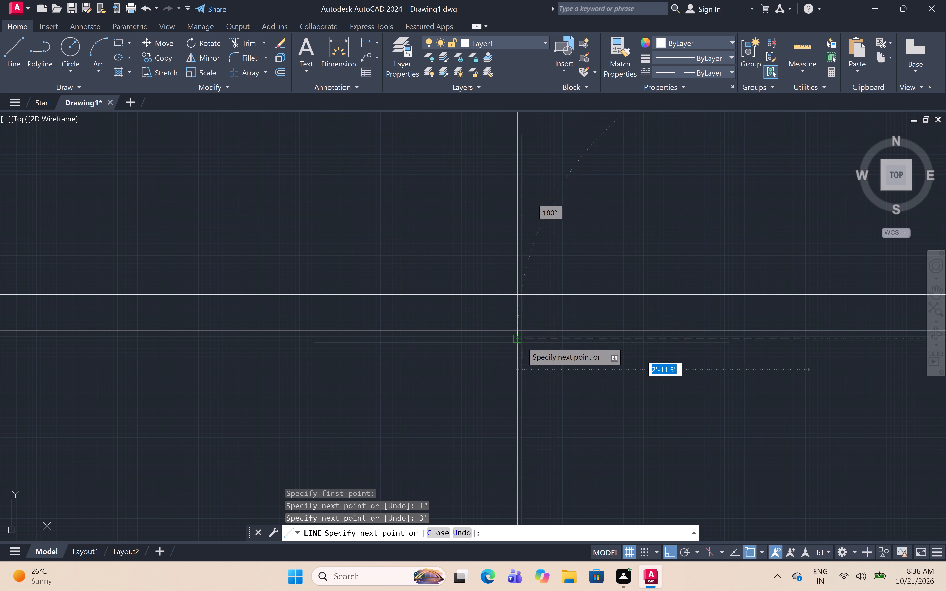
Continue this outline back left to the wall's outer face, 3' down along it, and across to the inner face.
left_click(513, 339)
scroll(524, 368, "down", 3)
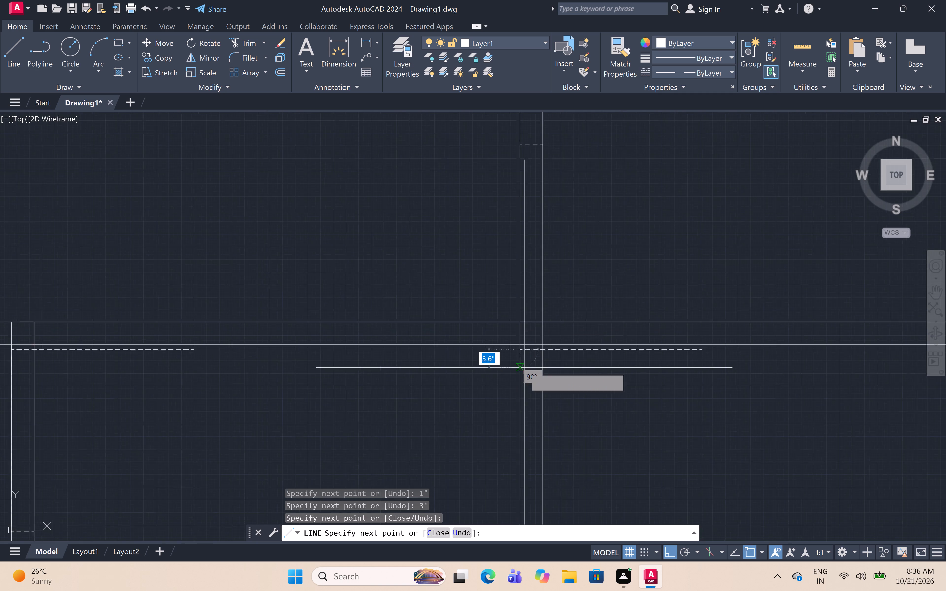
scroll(532, 410, "up", 3)
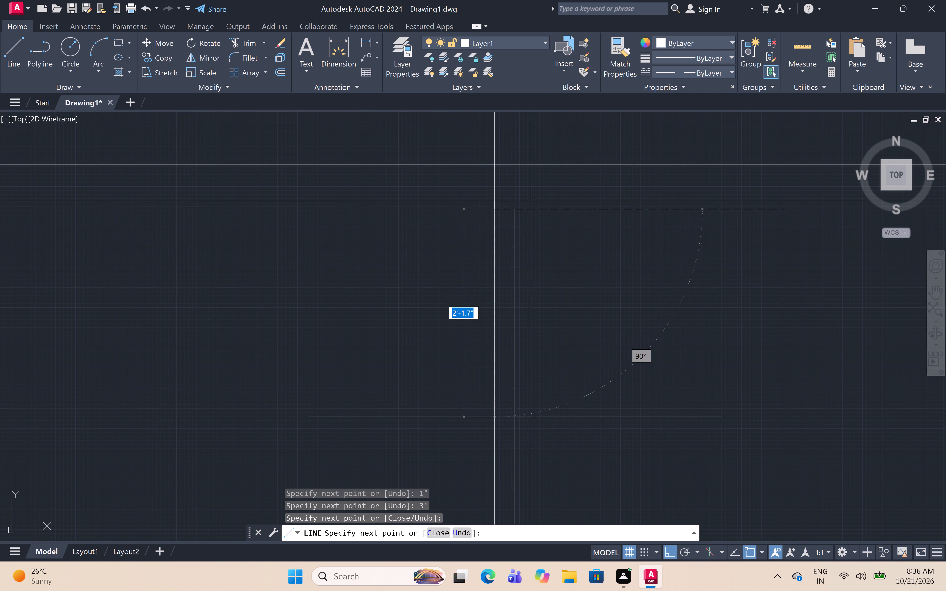
key("3")
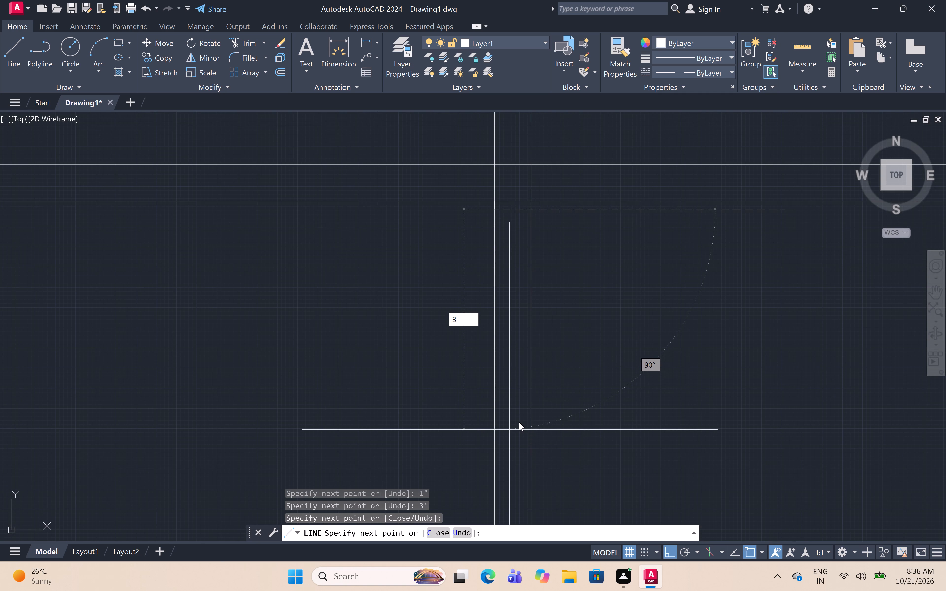
key("apostrophe")
key("space")
scroll(526, 418, "down", 4)
scroll(532, 441, "up", 4)
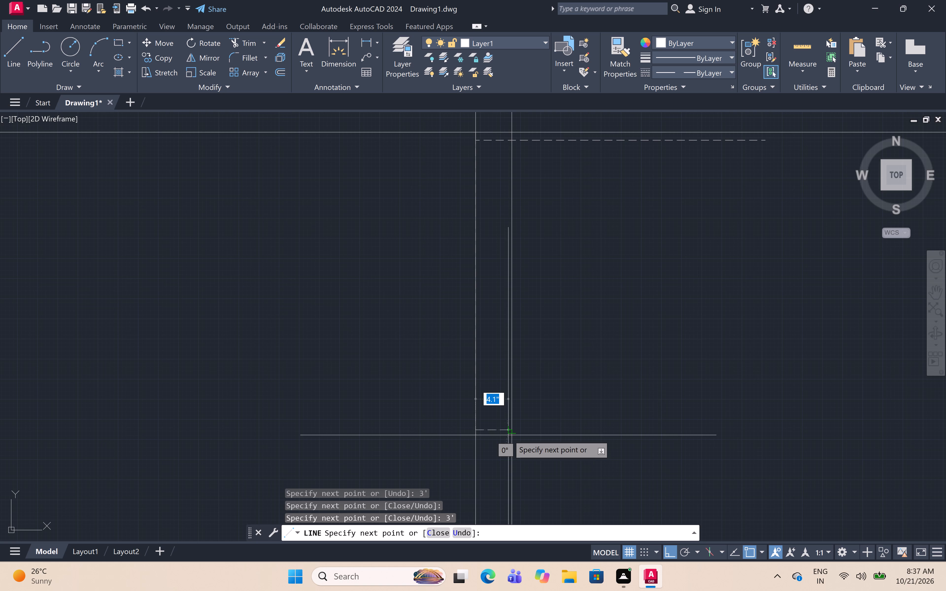
left_click(511, 429)
key("Escape")
Draw a dashed line 1" left from where the bottom-left block's partition's left face meets its top wall's upper line, and 2' down.
scroll(586, 386, "down", 5)
middle_click_drag(586, 386, 567, 213)
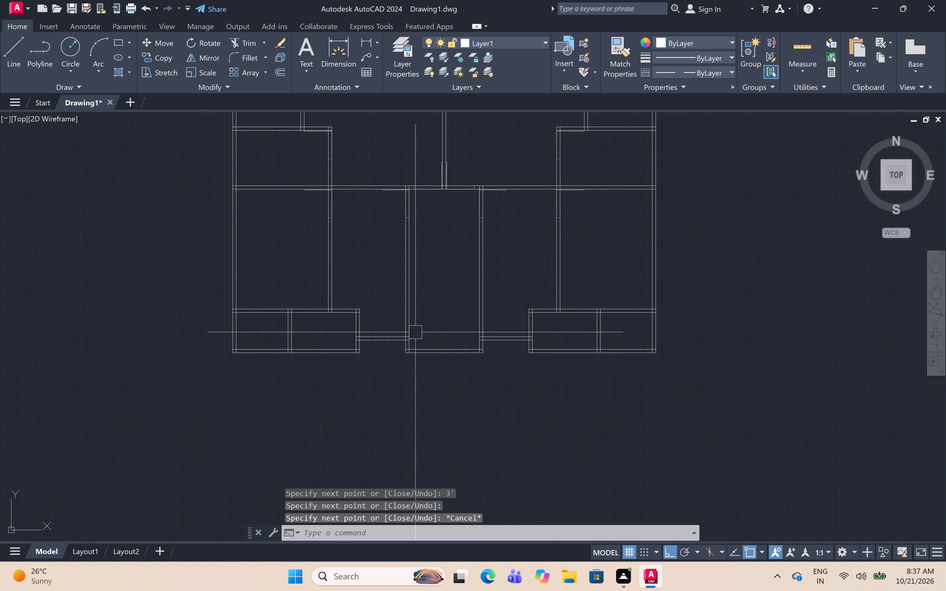
scroll(416, 332, "down", 2)
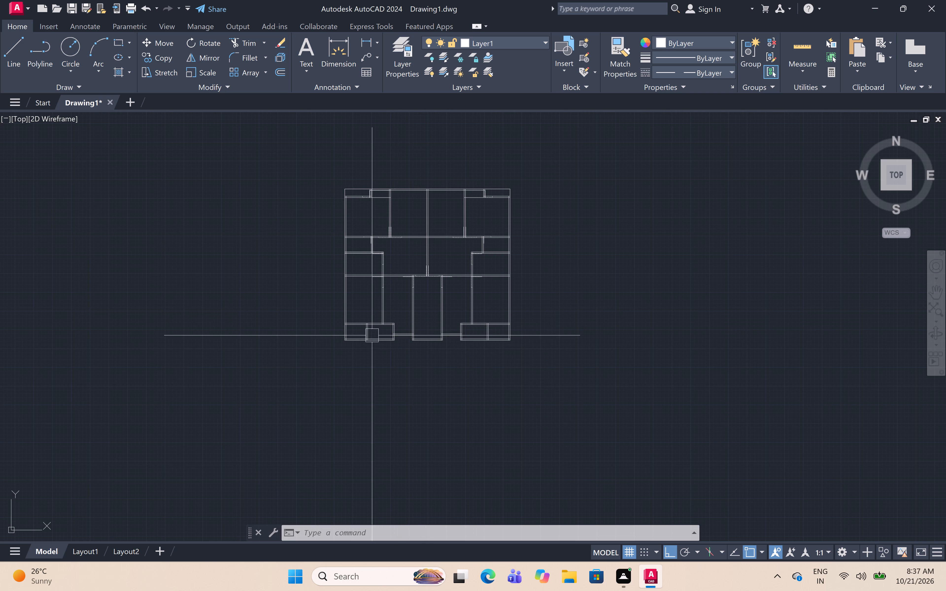
scroll(357, 329, "up", 5)
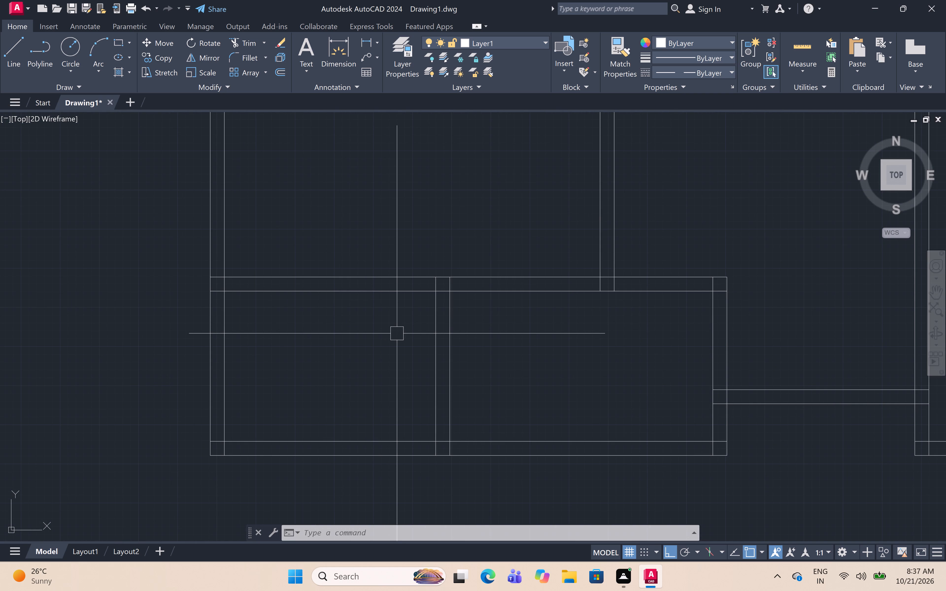
type("L")
key("space")
left_click(435, 277)
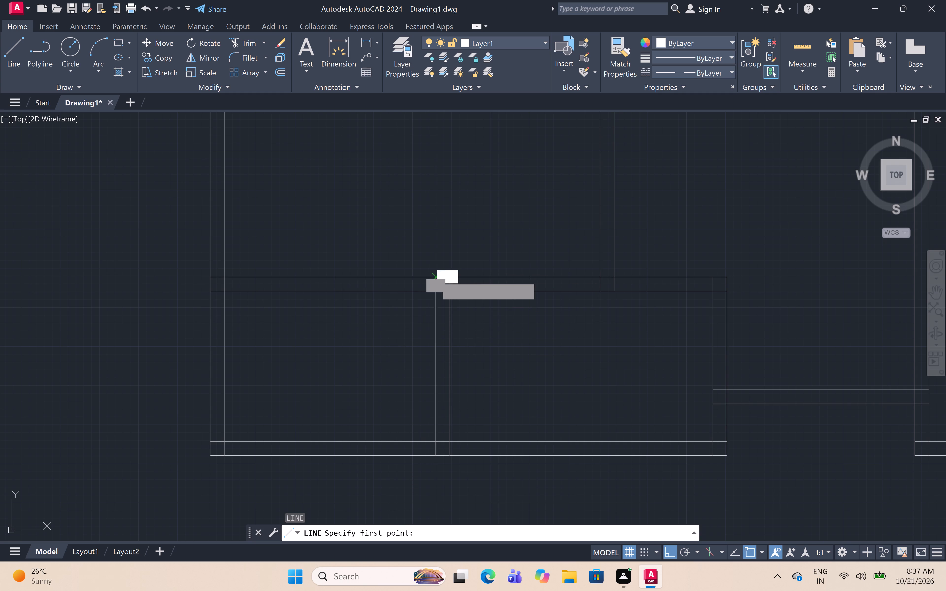
key("1")
type("\"")
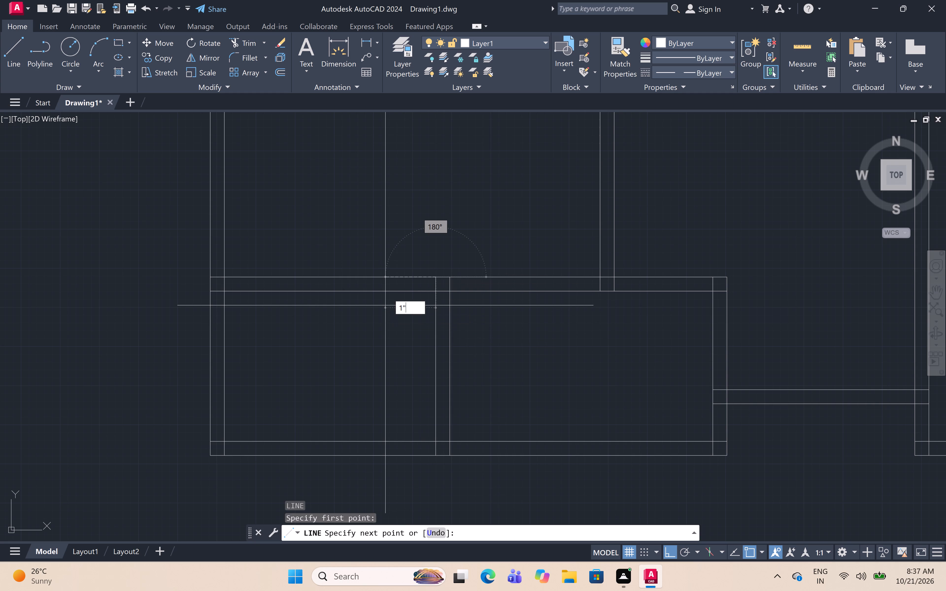
key("space")
key("2")
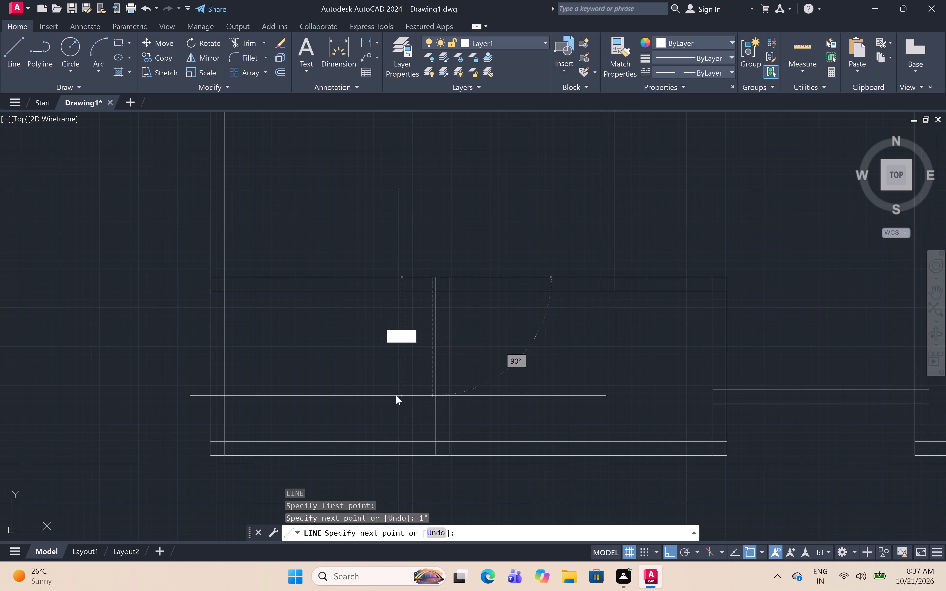
key("apostrophe")
key("space")
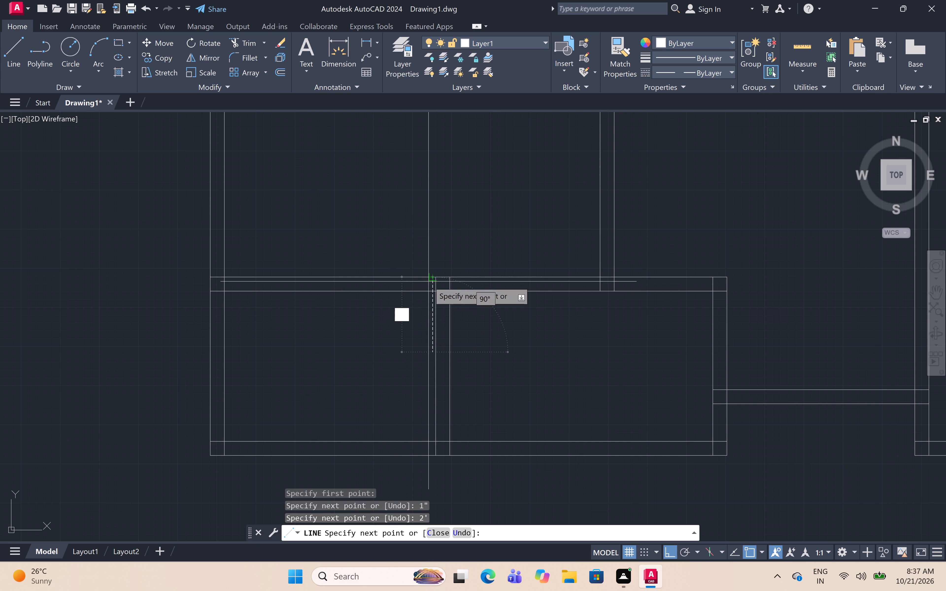
Continue this outline back up to the top wall's upper line, 2' left along it, and down to the wall's lower line.
scroll(438, 276, "up", 3)
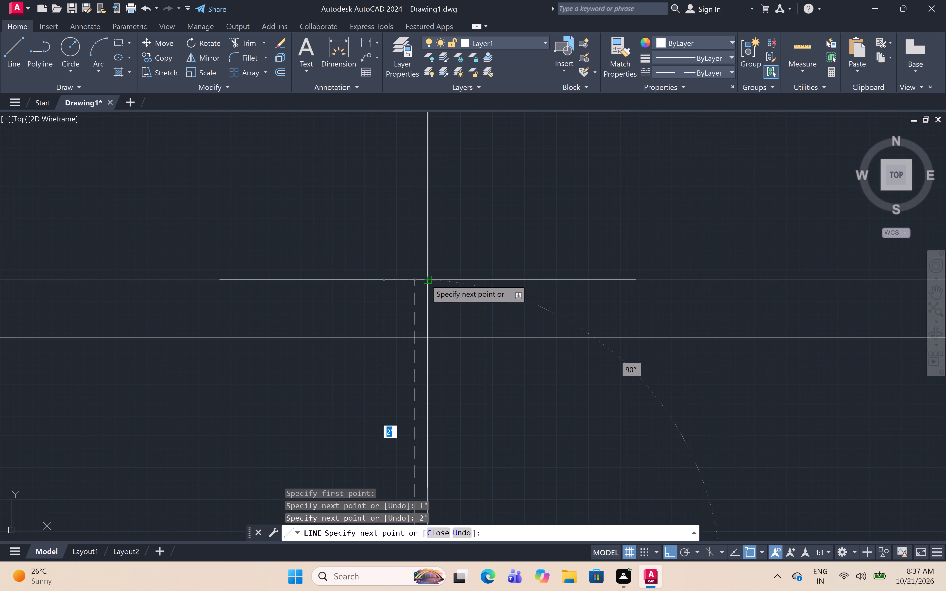
left_click(416, 280)
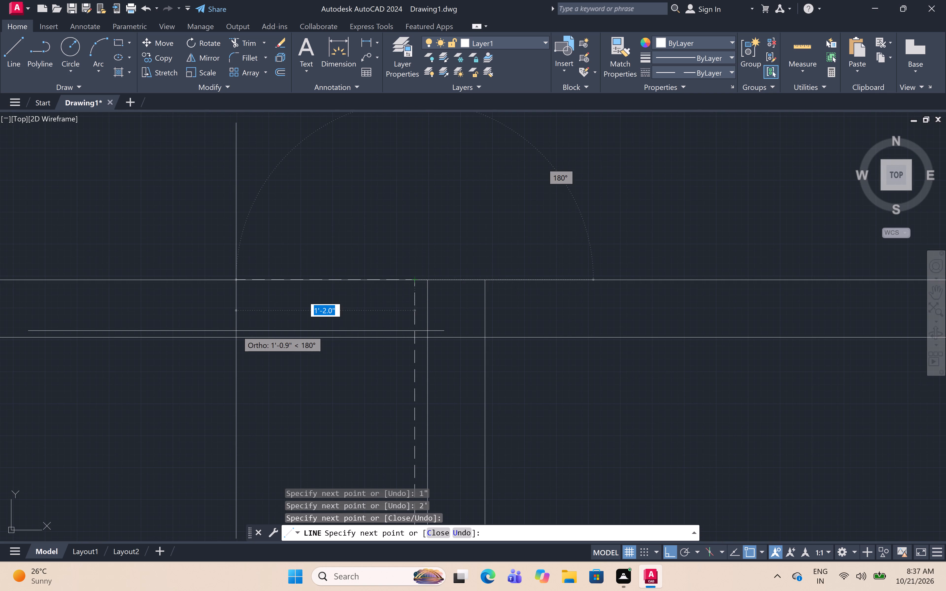
key("2")
key("apostrophe")
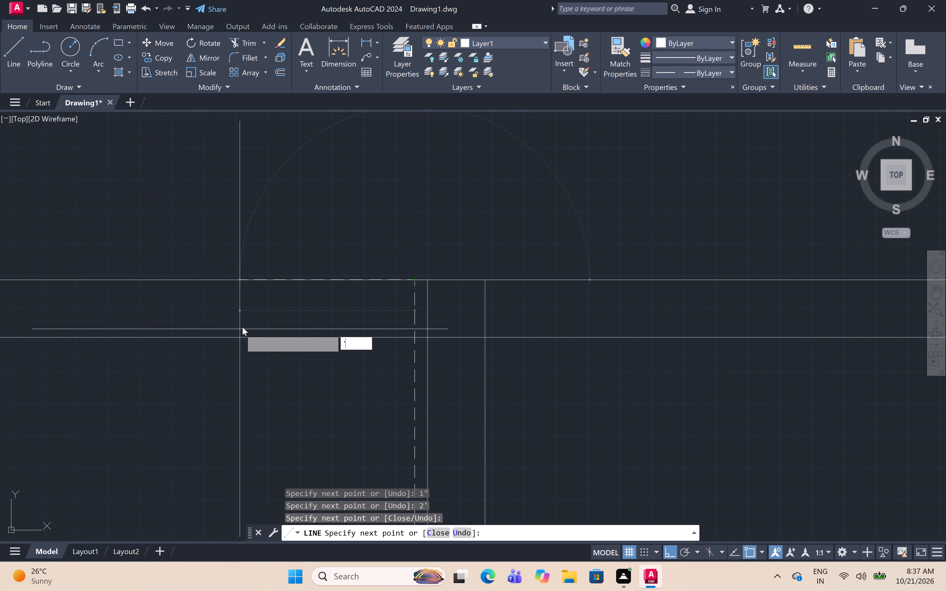
key("space")
type("2'")
key("space")
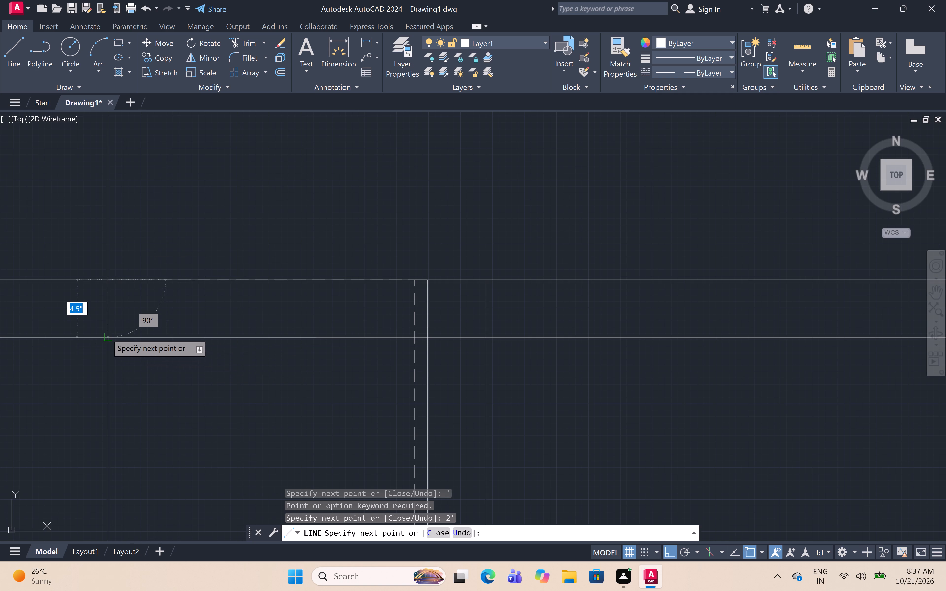
left_click(106, 334)
key("space")
Draw a dashed line 1" down from where the bottom-left block's right wall's outer face meets its top wall's lower line, and 2' left.
scroll(121, 330, "down", 5)
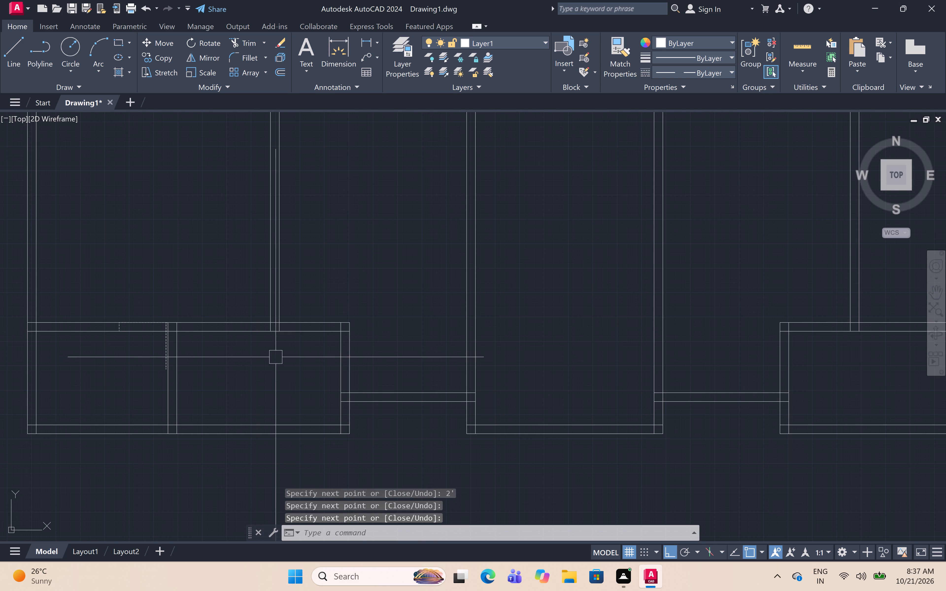
scroll(351, 362, "up", 4)
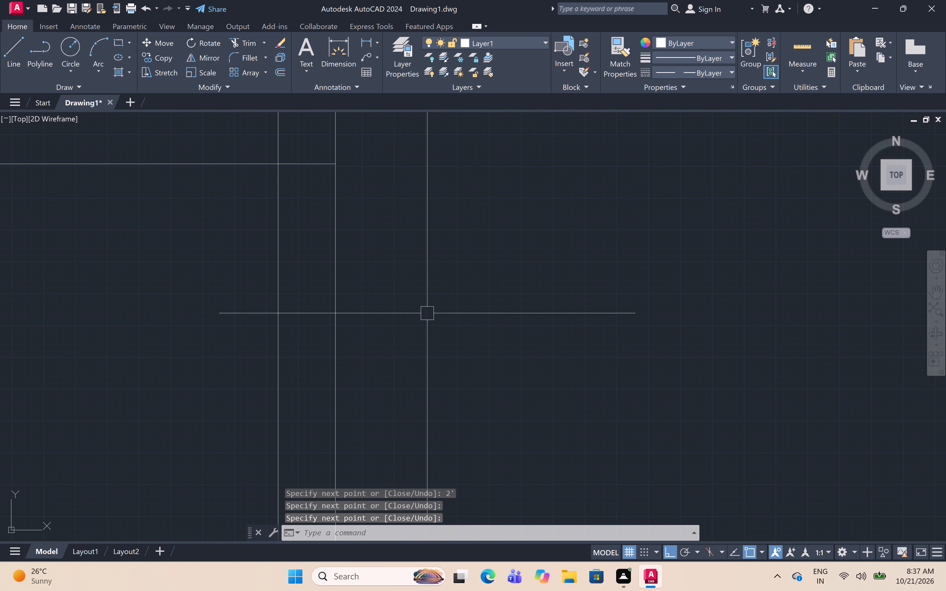
type("L")
key("space")
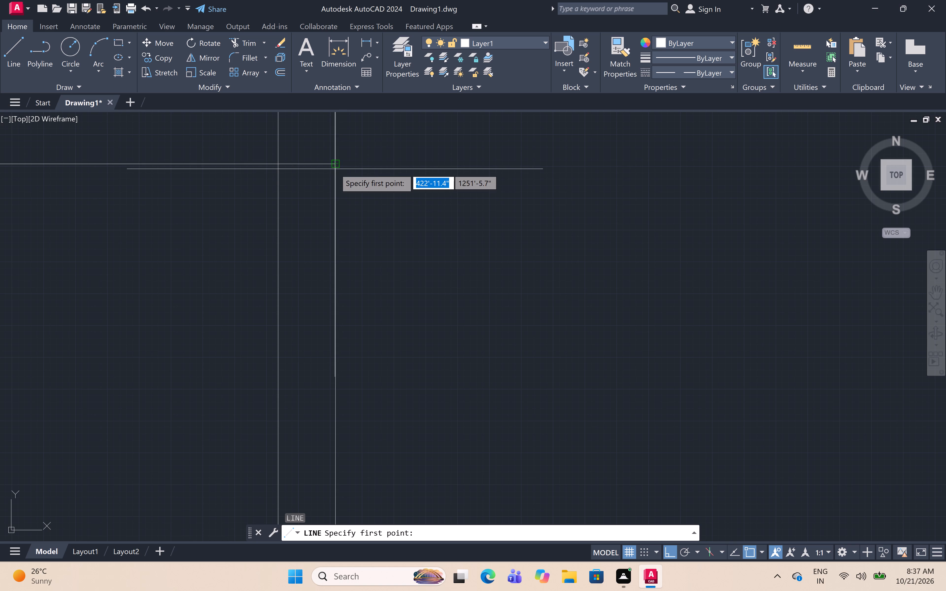
left_click(335, 163)
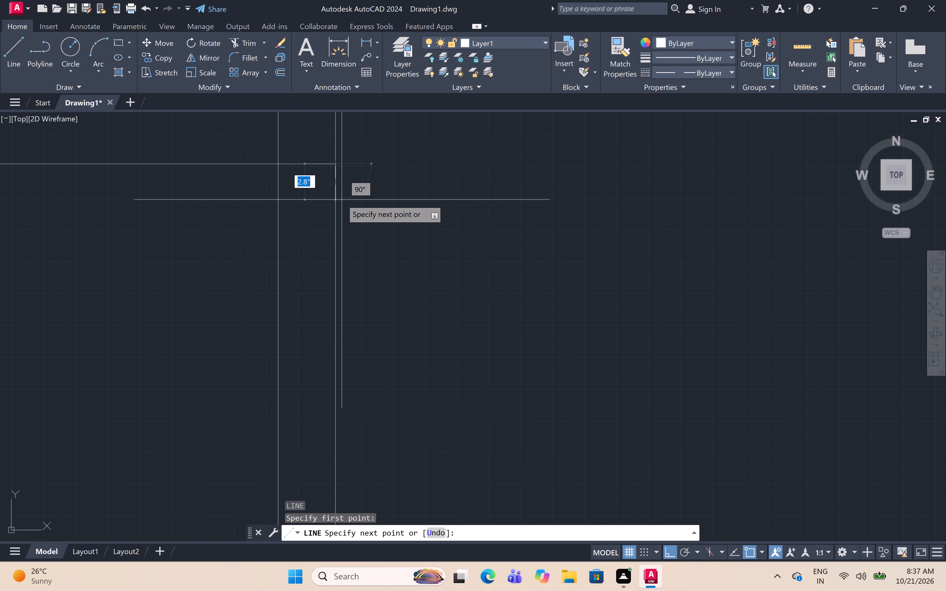
key("1")
type("\"")
key("space")
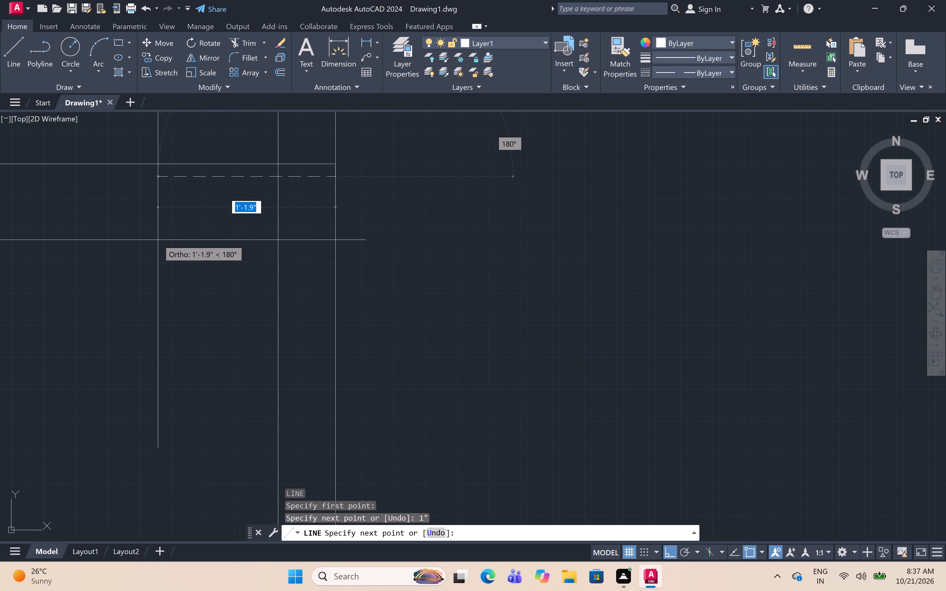
type("2'")
key("space")
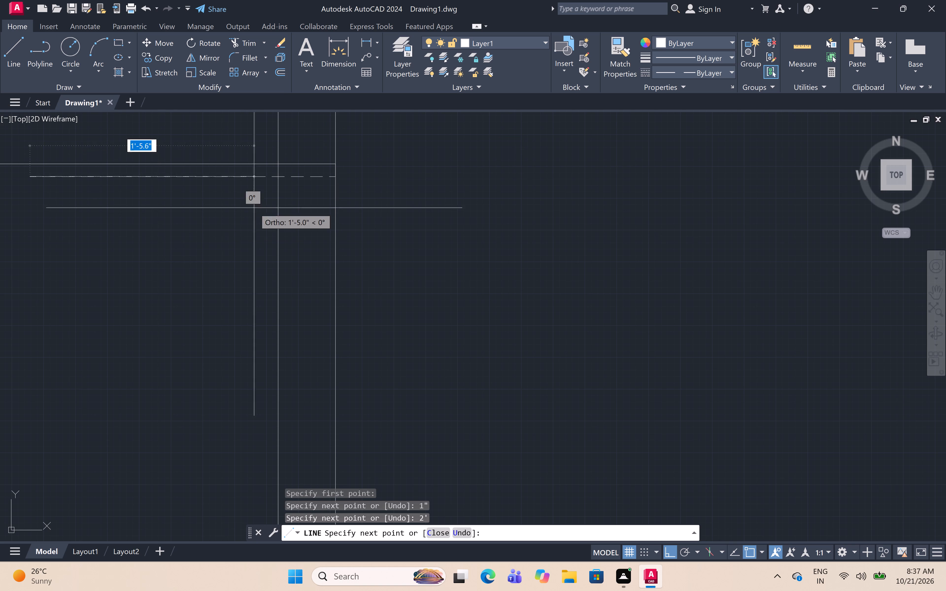
Continue this outline back right to the wall's outer face, 2' down along it, and across to the inner face.
left_click(332, 178)
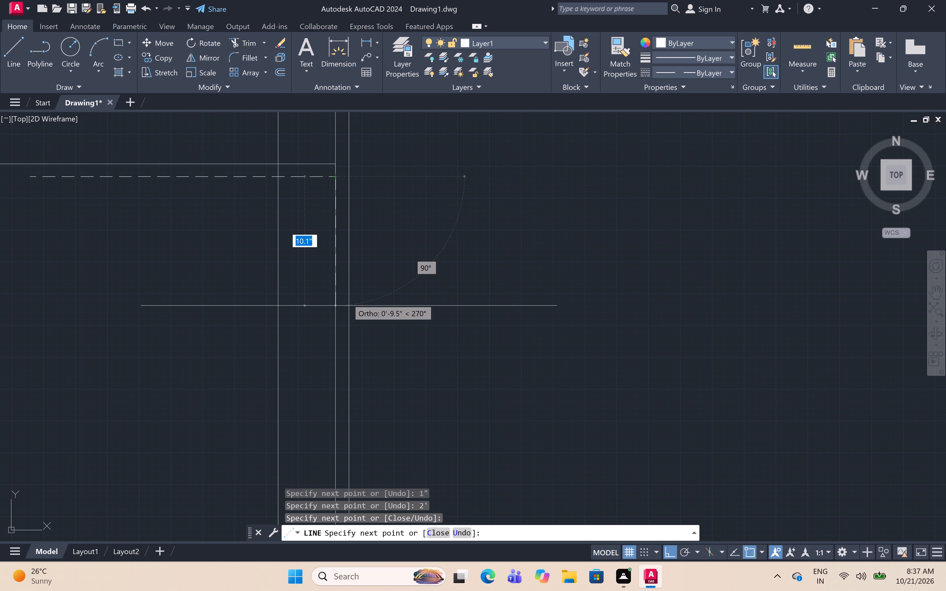
type("2'")
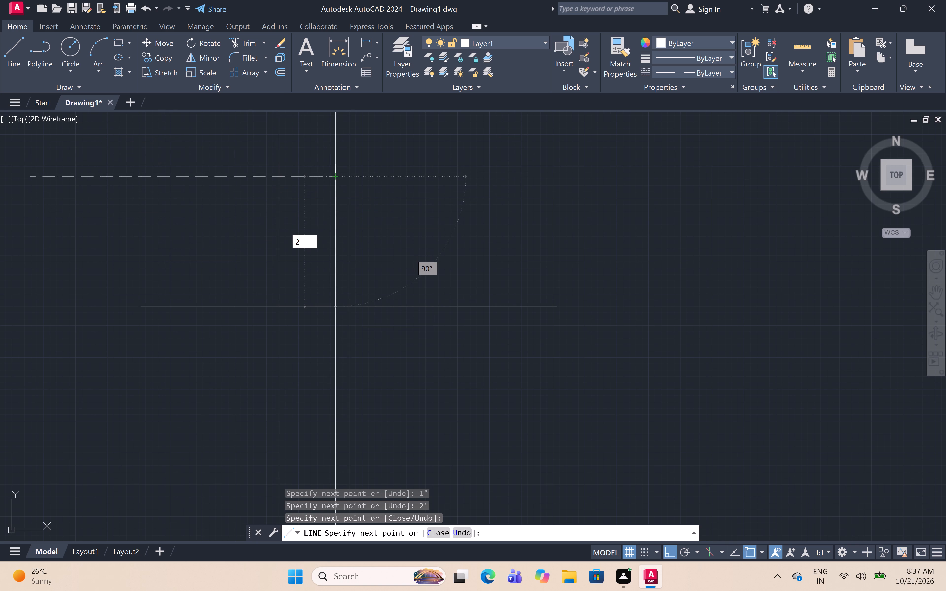
key("space")
scroll(333, 297, "down", 5)
scroll(322, 319, "up", 3)
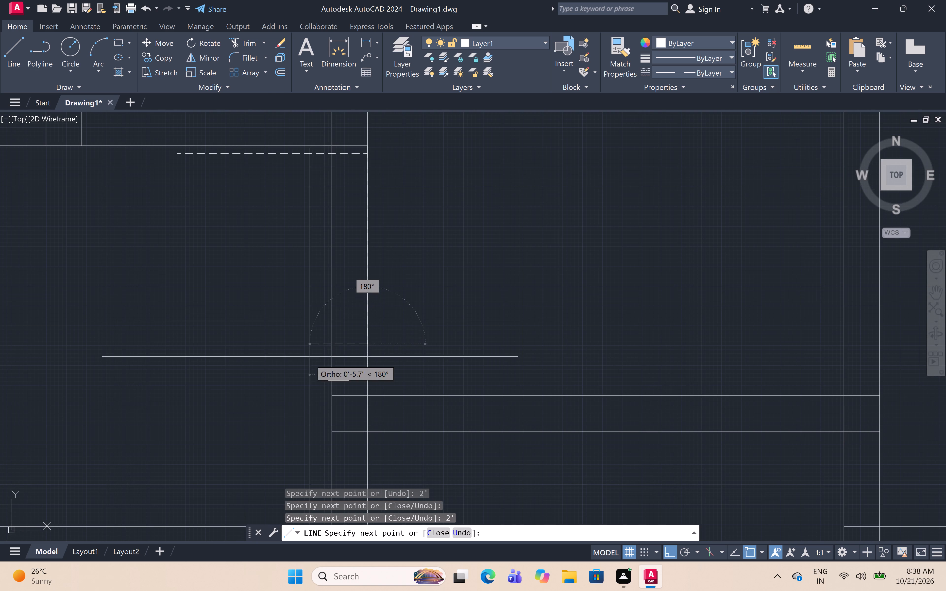
left_click(329, 342)
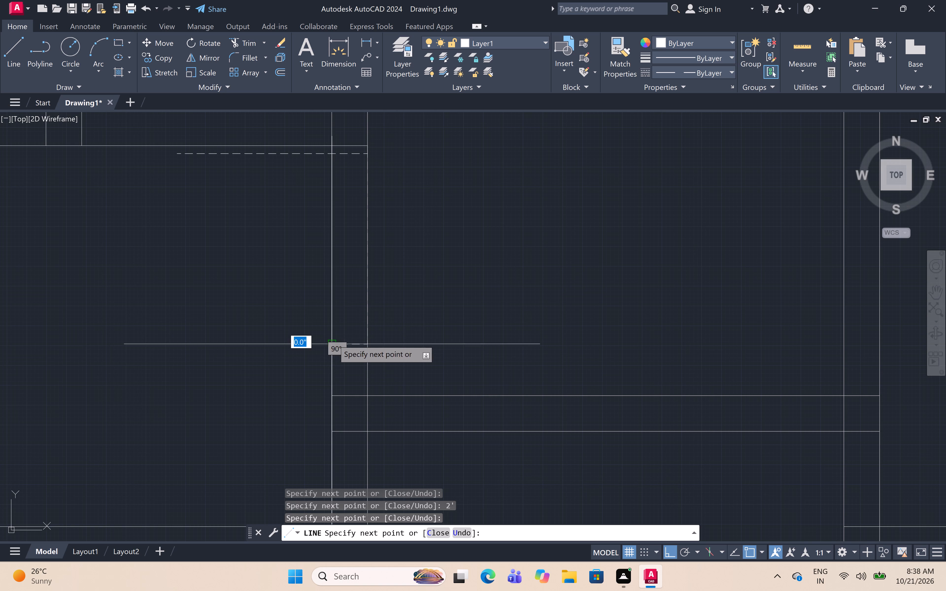
key("Escape")
Draw a dashed line 1" down from where the bottom-right block's left wall's outer face meets its top wall's lower line, and 2' right.
scroll(335, 334, "down", 5)
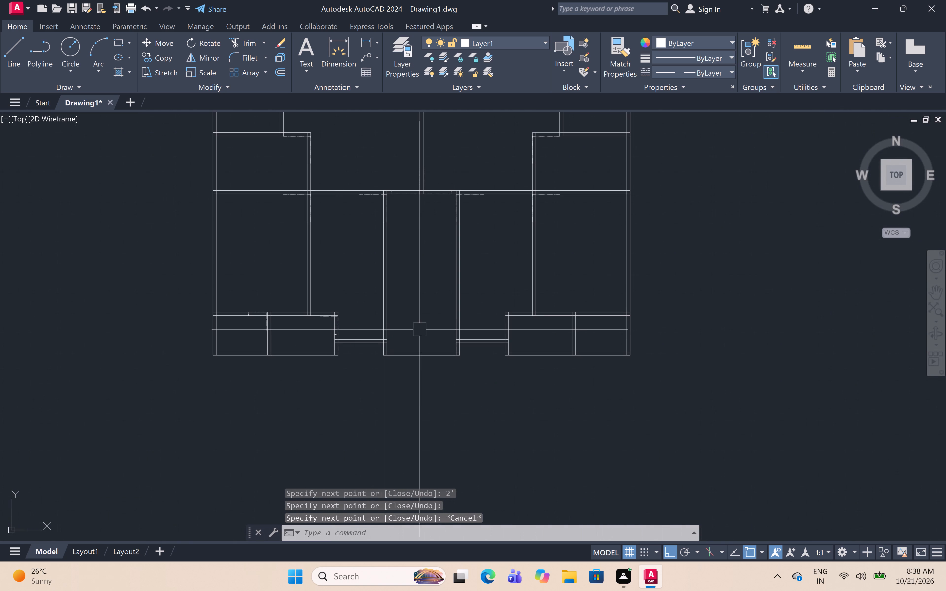
scroll(514, 339, "up", 4)
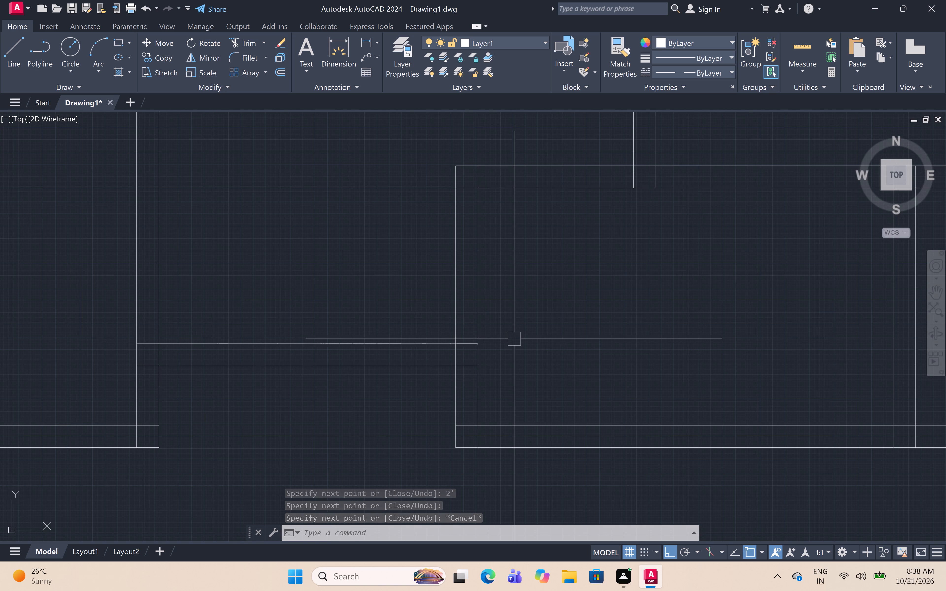
key("l")
key("space")
scroll(482, 261, "down", 4)
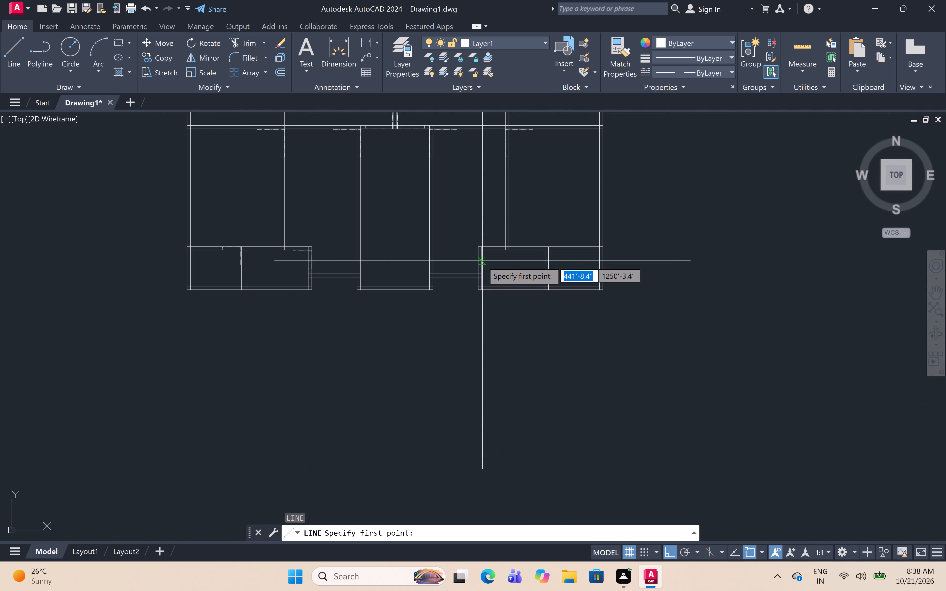
scroll(480, 262, "up", 3)
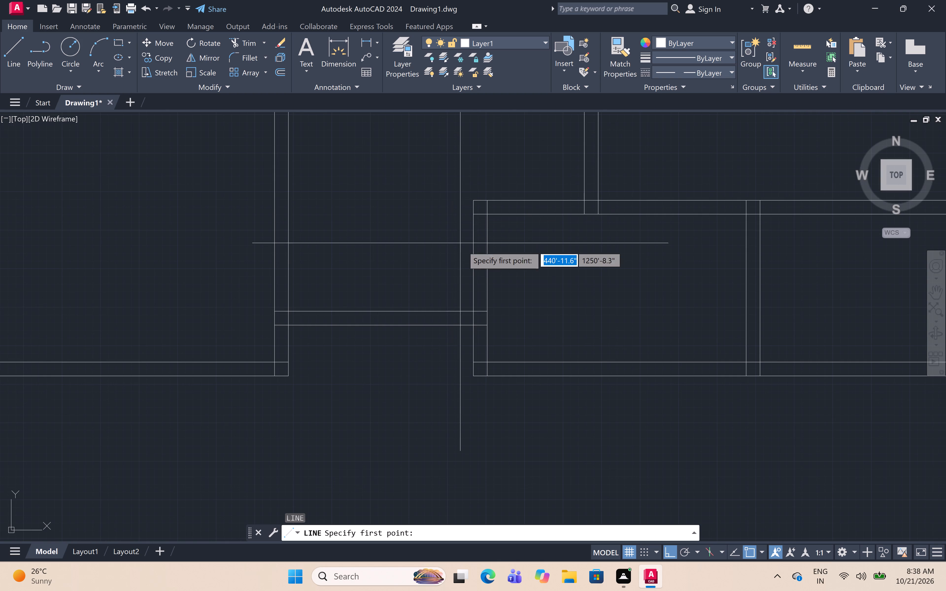
scroll(479, 213, "up", 2)
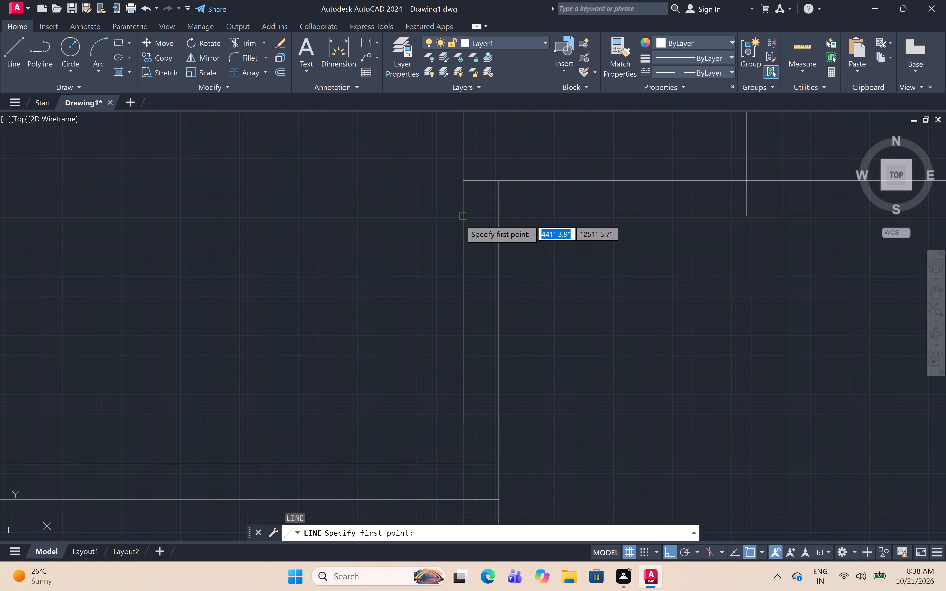
left_click(460, 220)
key("1")
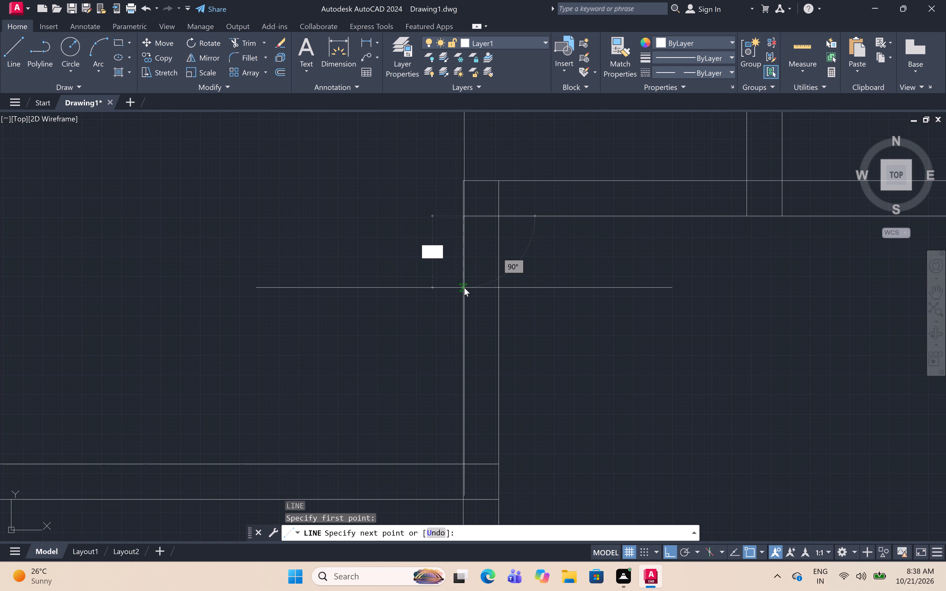
key("apostrophe")
key("BackSpace")
type("\"")
key("space")
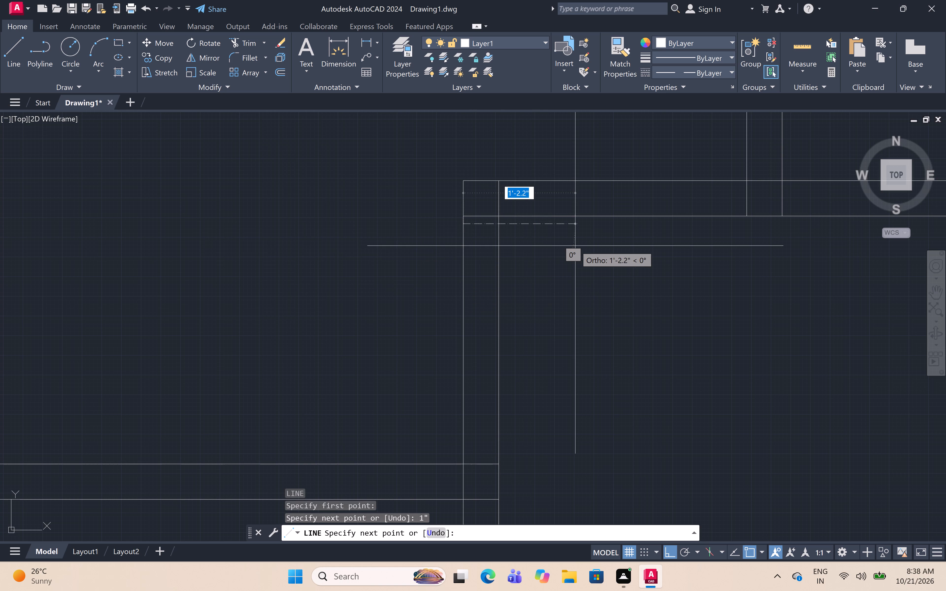
key("ctrl+z")
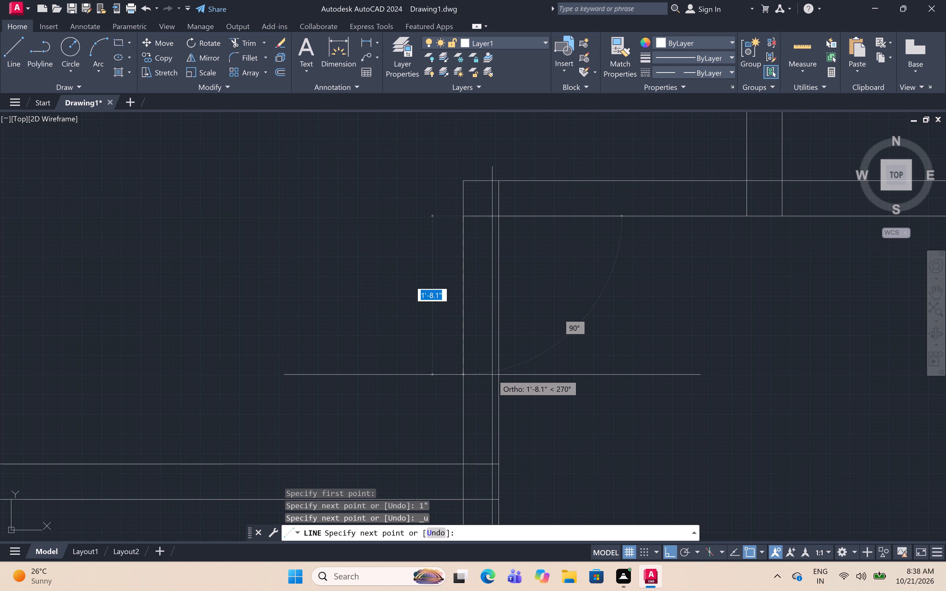
key("1")
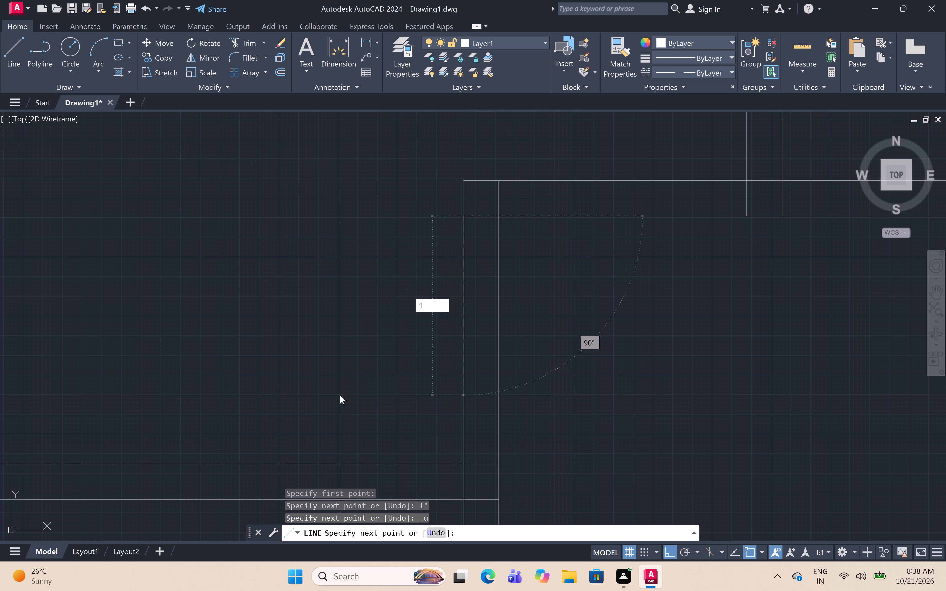
type("\"")
key("space")
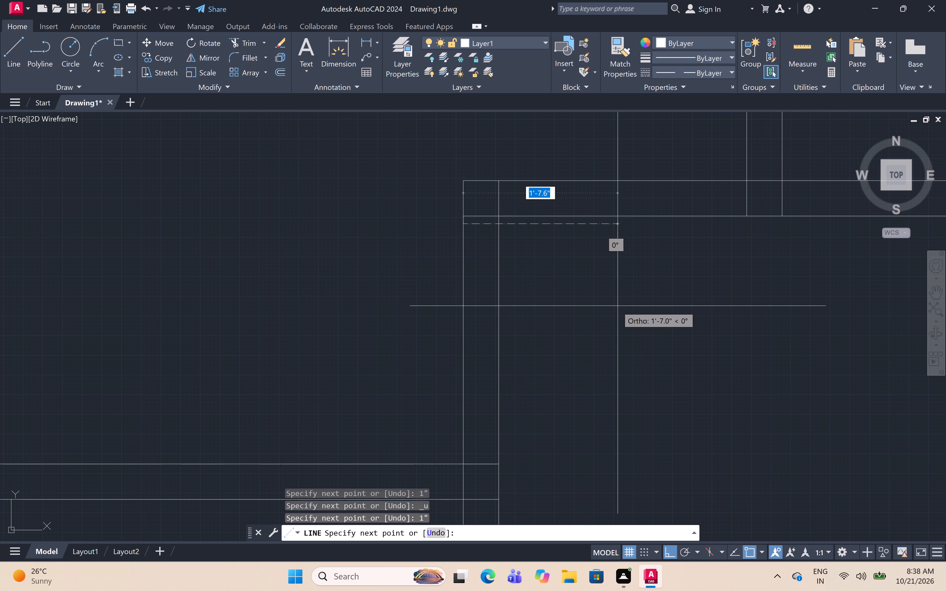
type("2'")
key("space")
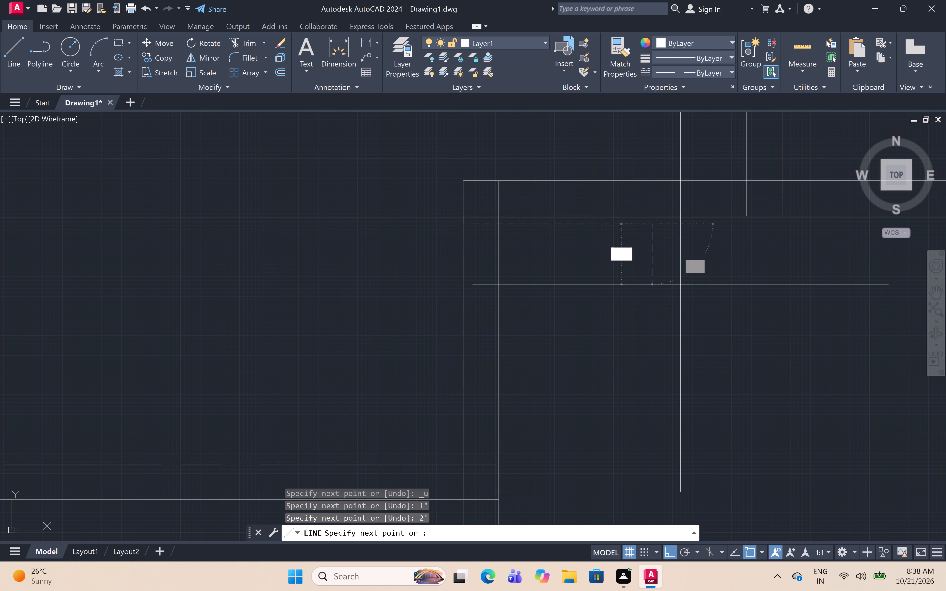
Continue this outline back left to the wall's outer face, 2' down along it, and across to the inner face.
left_click(462, 226)
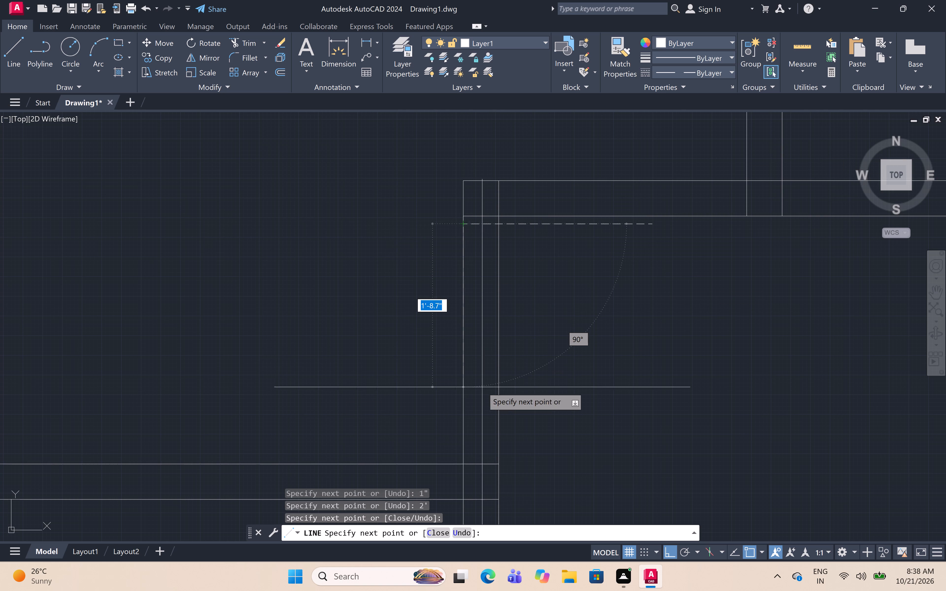
key("2")
type("'")
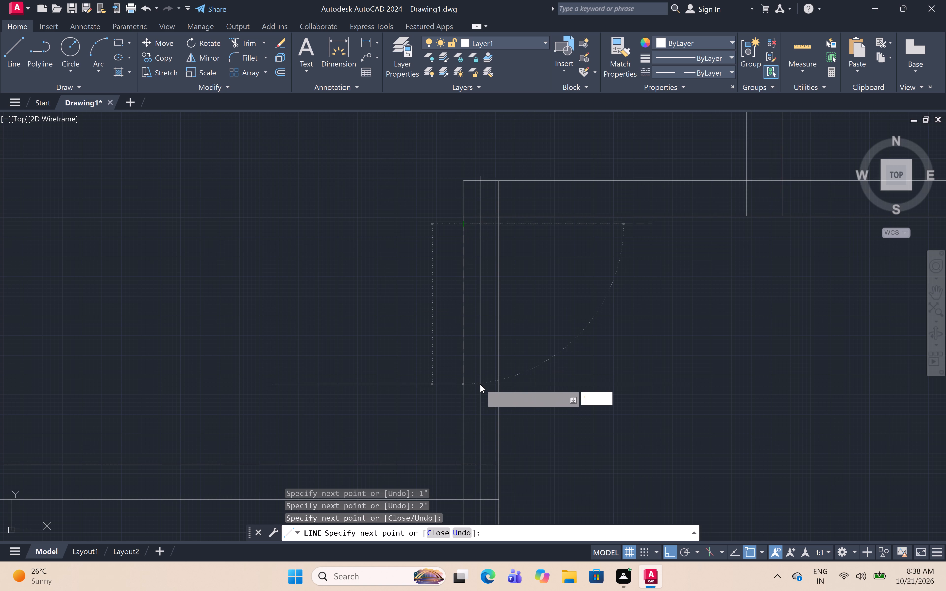
key("space")
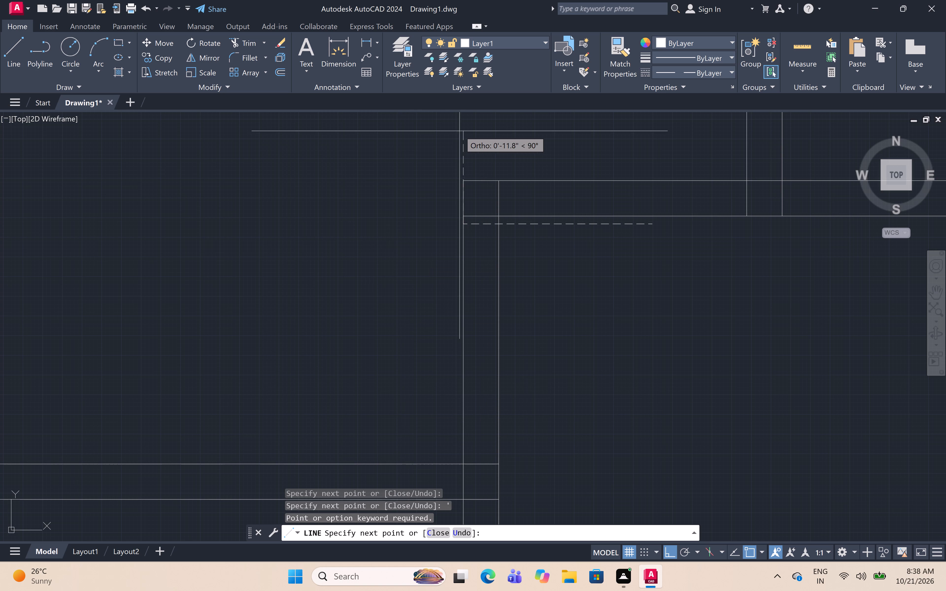
key("2")
key("apostrophe")
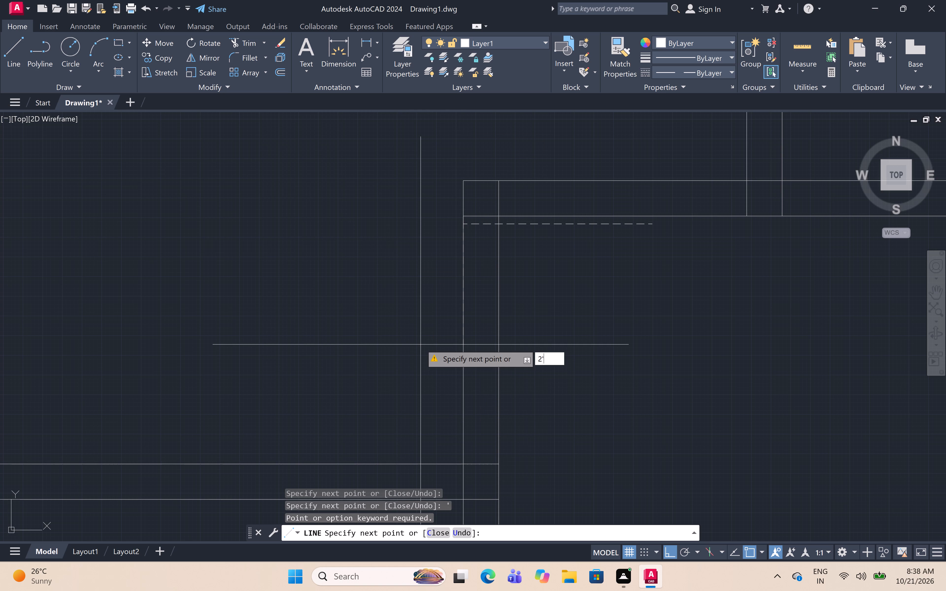
key("space")
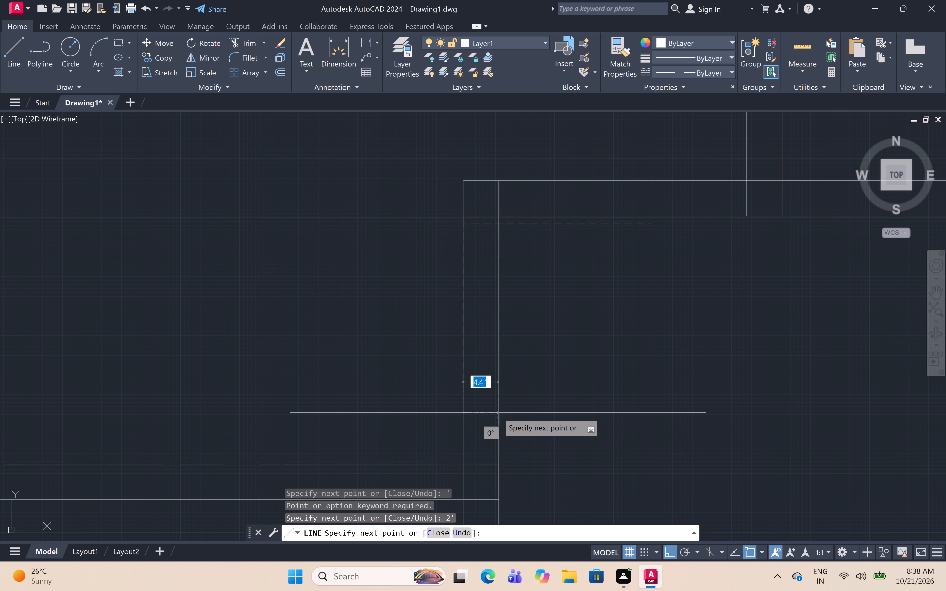
left_click(498, 412)
key("Escape")
Draw a dashed line 1" right from where the bottom-right block's partition's right face meets its top wall's upper line, and 2' down.
scroll(531, 359, "down", 2)
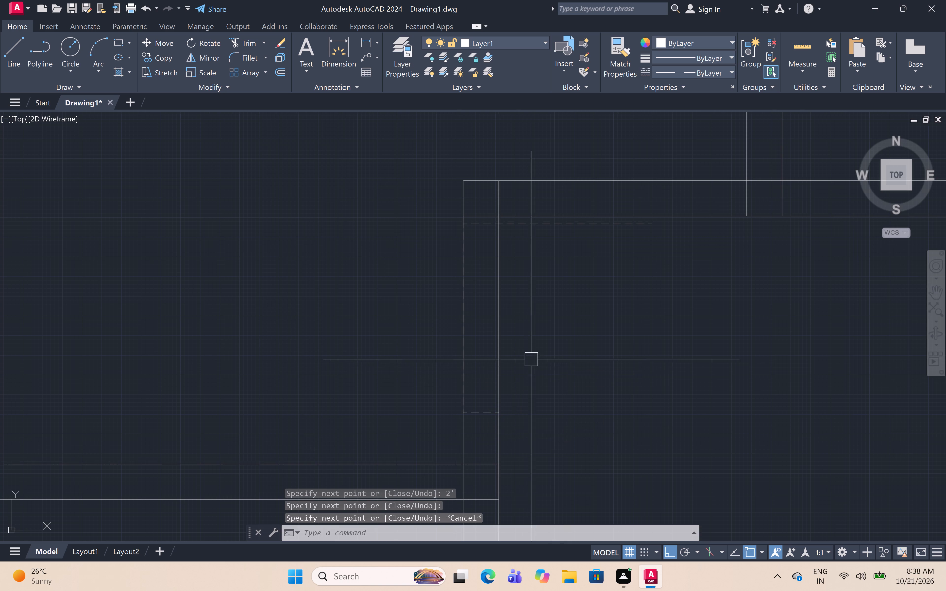
scroll(531, 359, "down", 3)
middle_click_drag(531, 359, 371, 309)
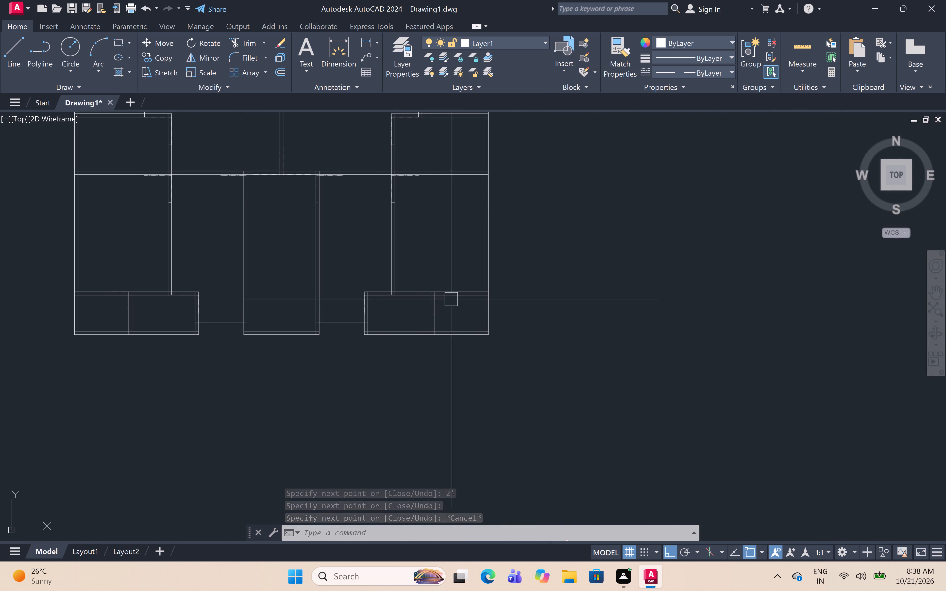
scroll(434, 298, "up", 5)
type("L")
key("space")
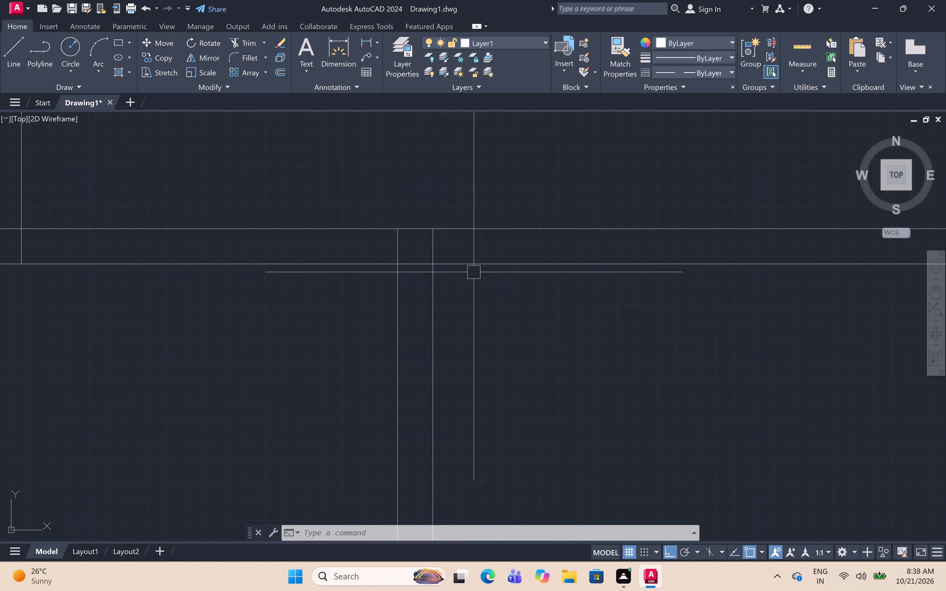
left_click(435, 231)
key("1")
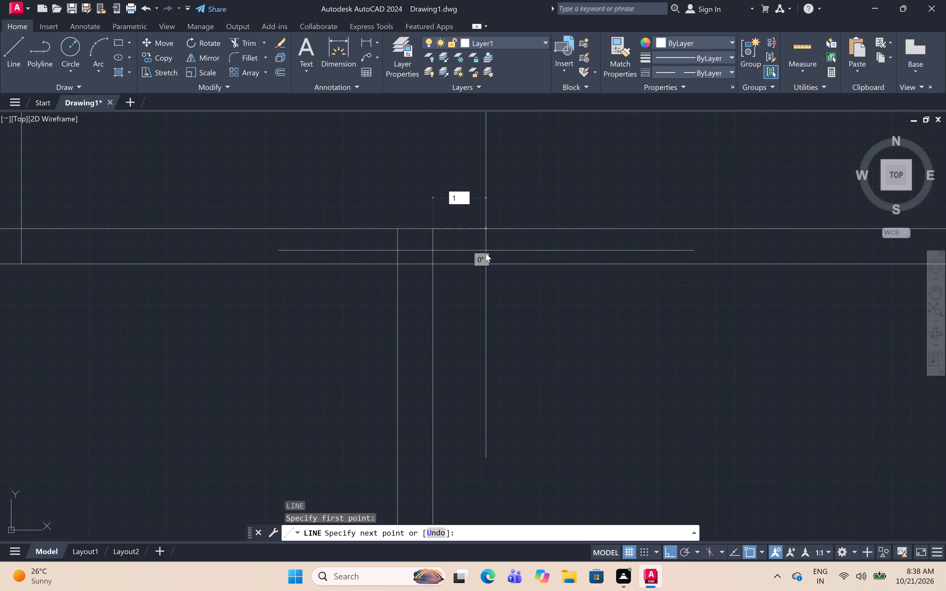
key("shift+quotedbl")
key("space")
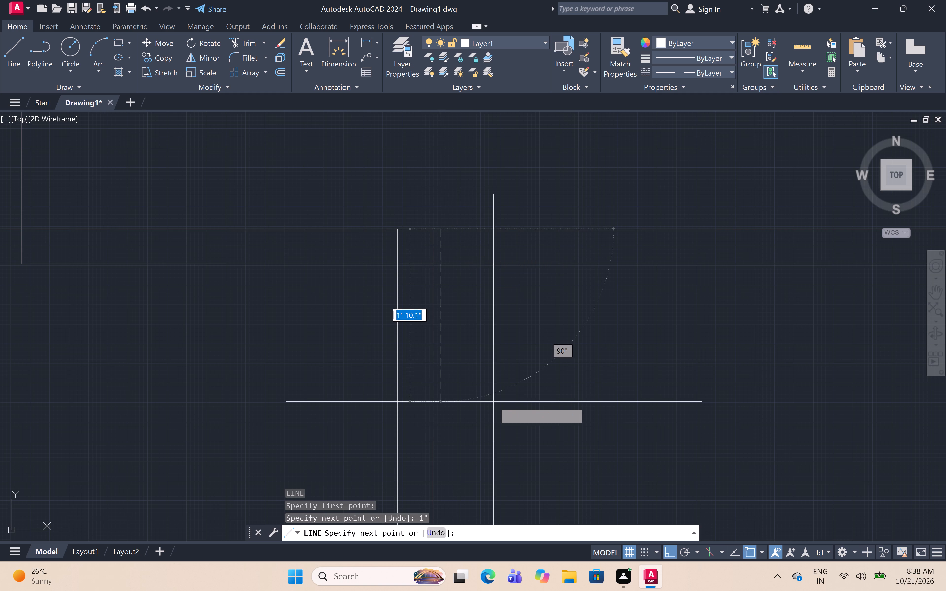
key("2")
key("apostrophe")
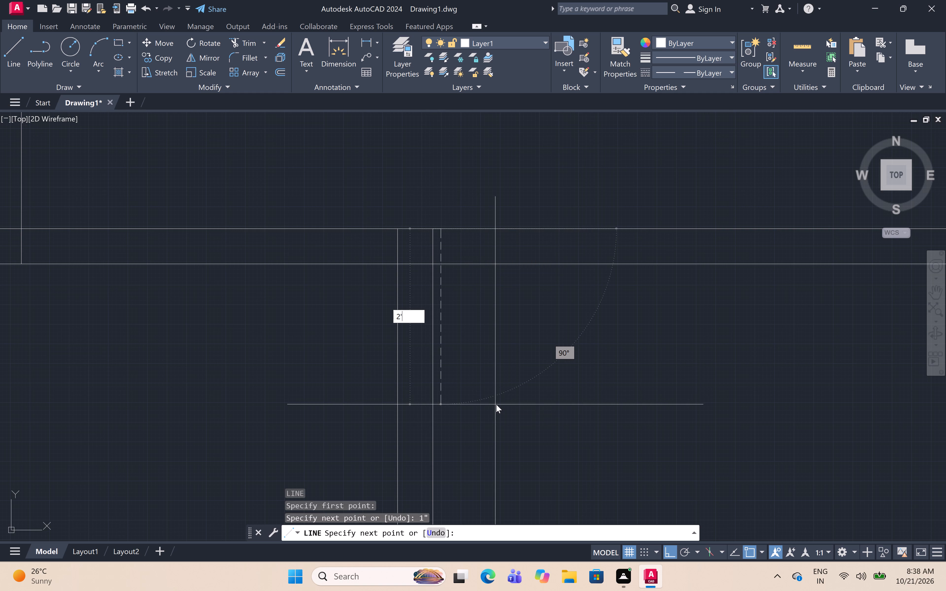
key("space")
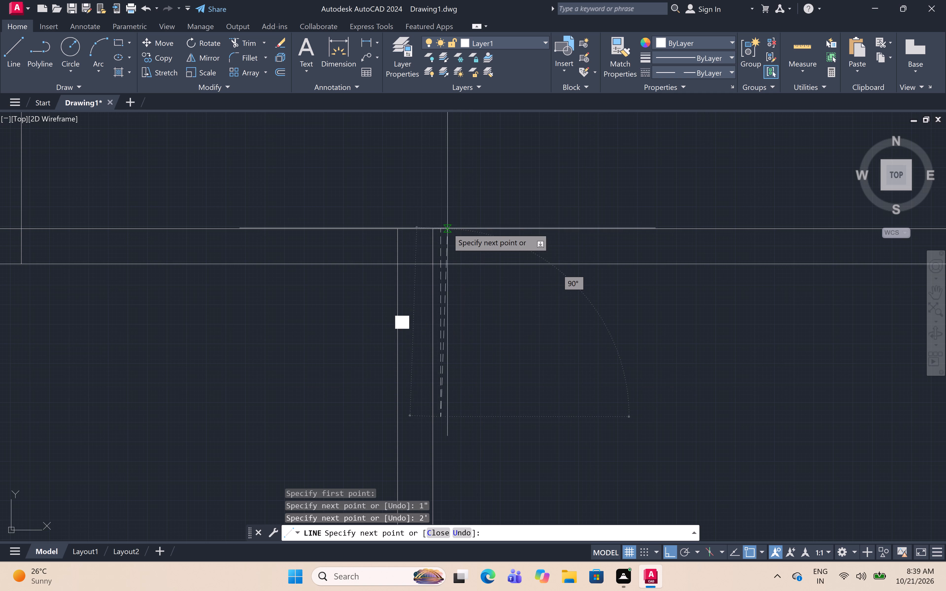
Continue this outline back up to the top wall's upper line, 2' right along it, and down to the wall's lower line.
left_click(444, 228)
scroll(503, 228, "down", 2)
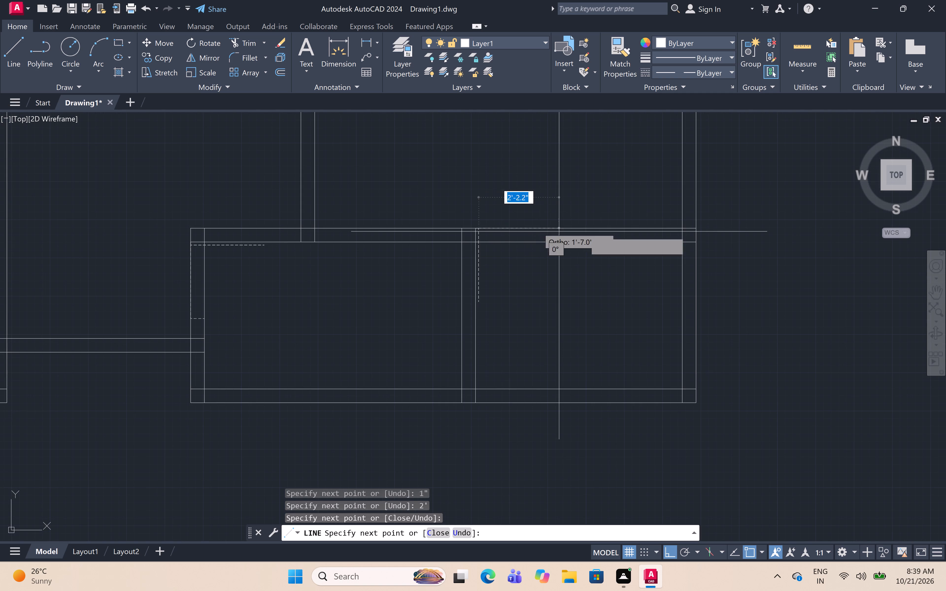
key("2")
key("apostrophe")
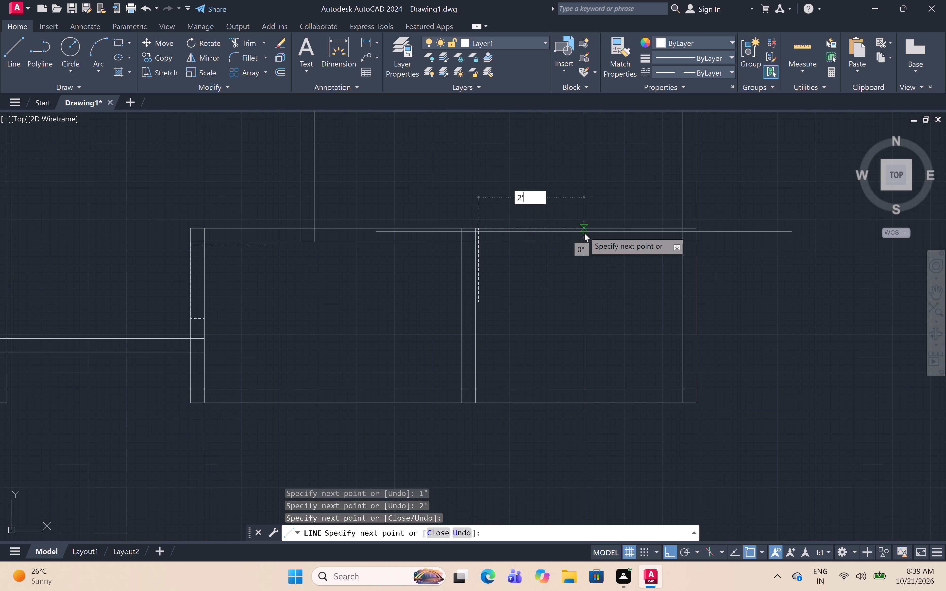
key("space")
scroll(535, 244, "up", 3)
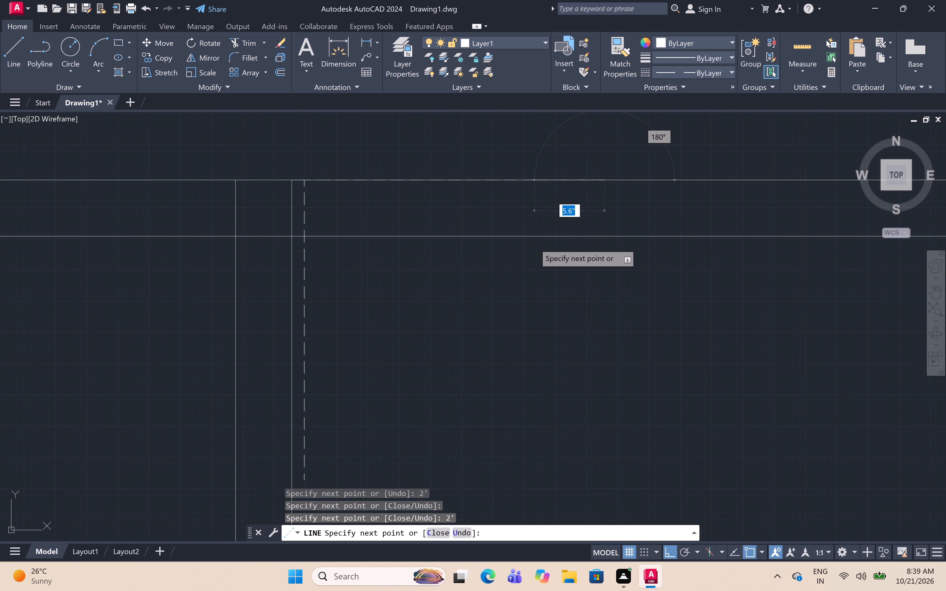
left_click(602, 234)
key("Escape")
Draw a Start, End, Direction arc in the top-left recess from the vertical dashed line's top to the short dashed line's upper end, starting leftward.
scroll(547, 263, "down", 7)
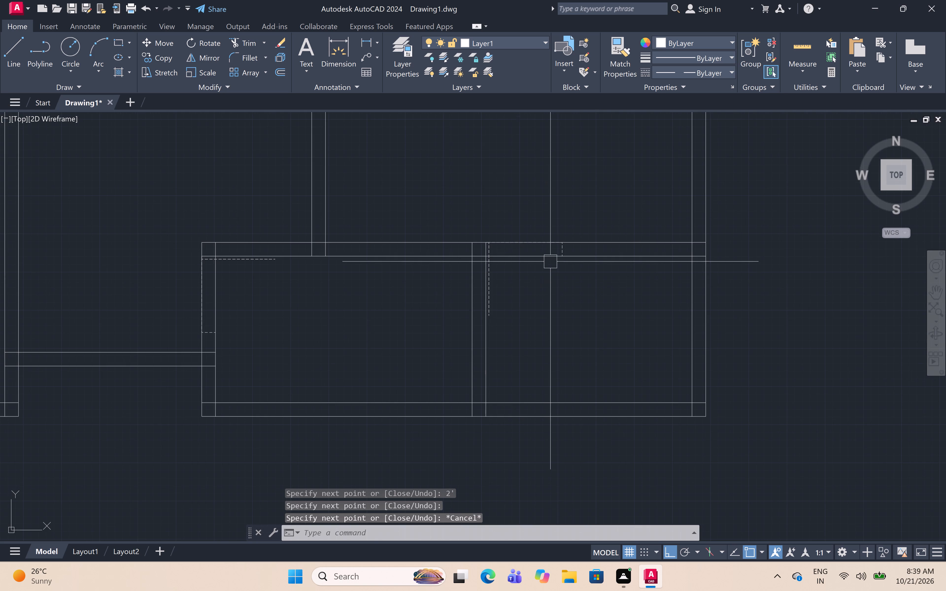
scroll(601, 242, "down", 2)
middle_click_drag(603, 241, 635, 378)
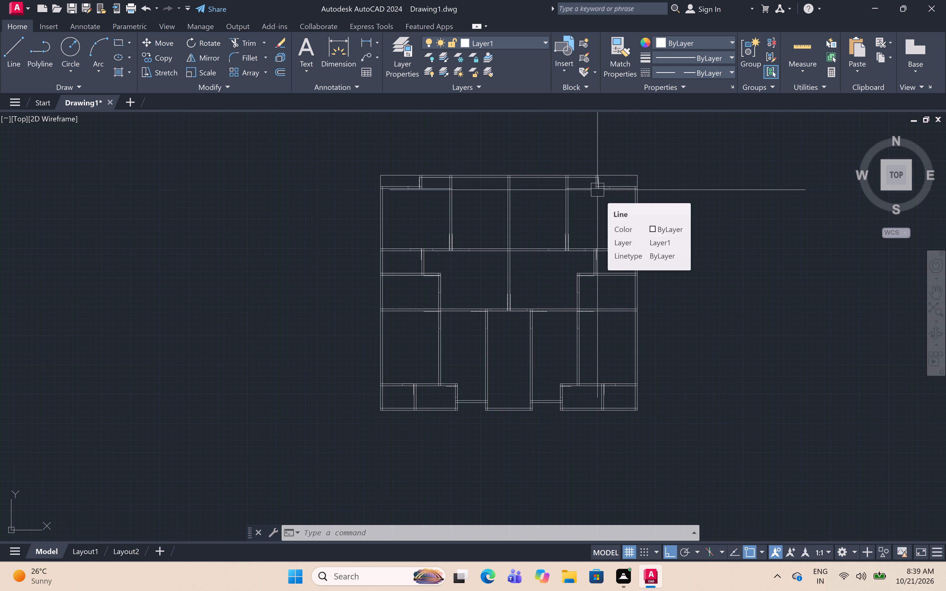
scroll(392, 161, "up", 3)
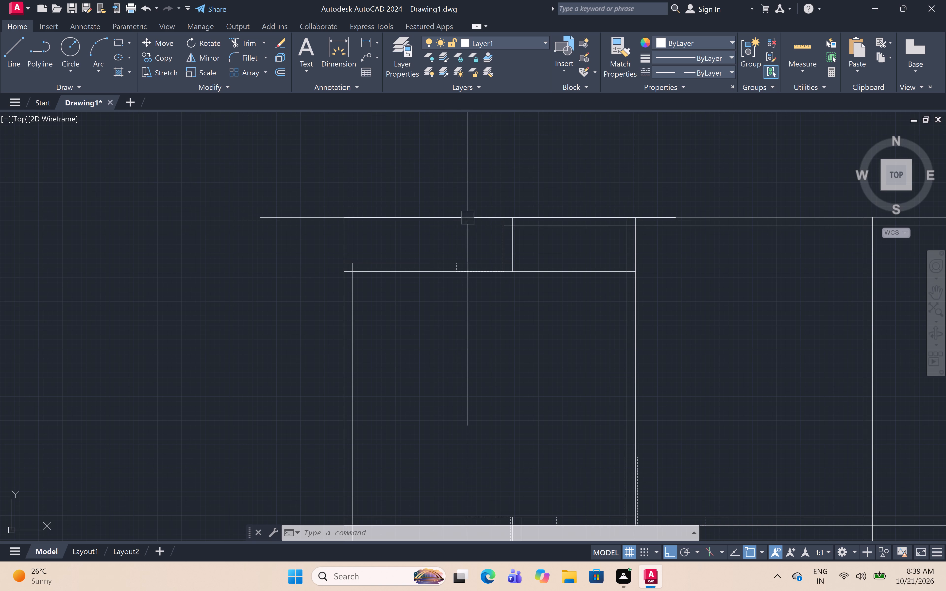
left_click(97, 71)
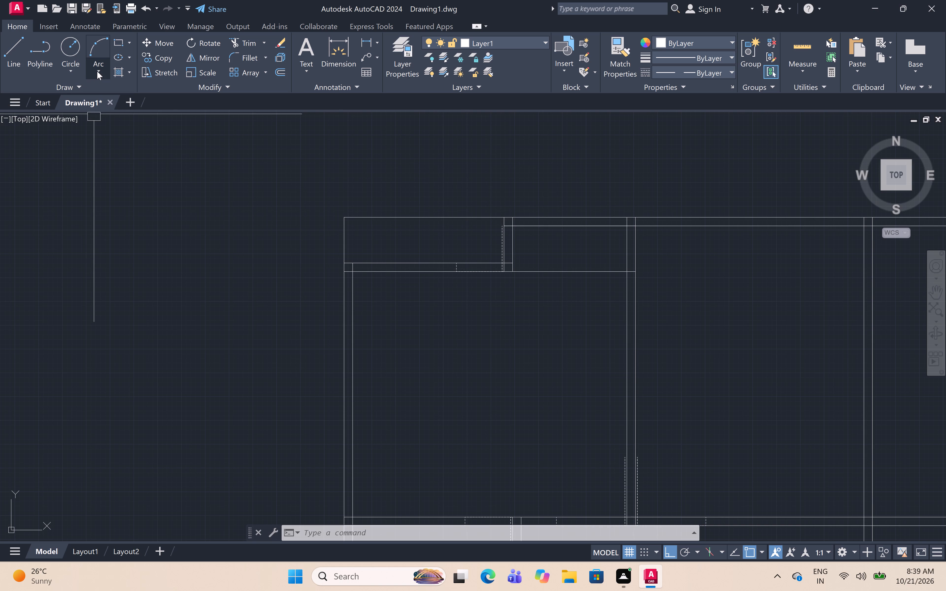
left_click(141, 220)
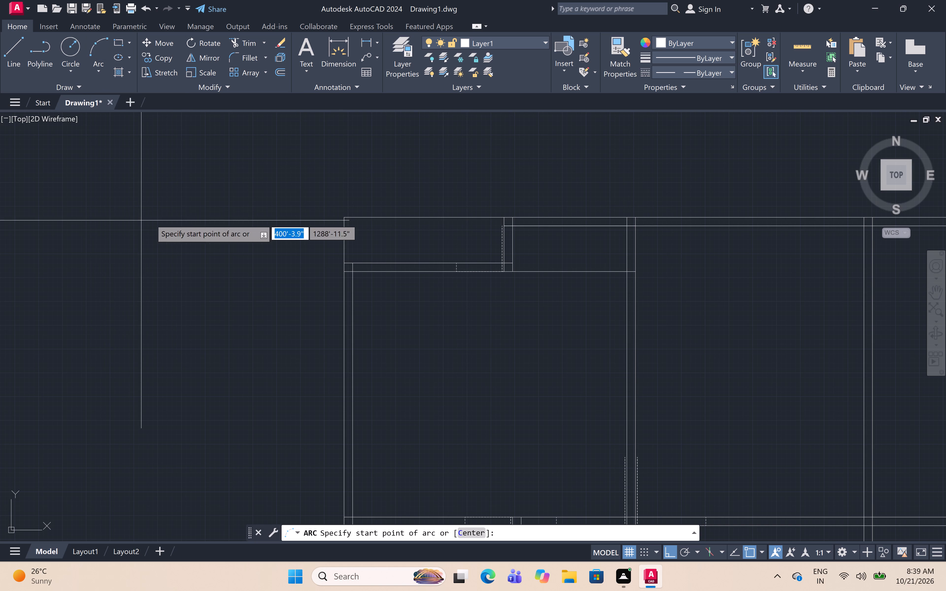
scroll(514, 250, "up", 2)
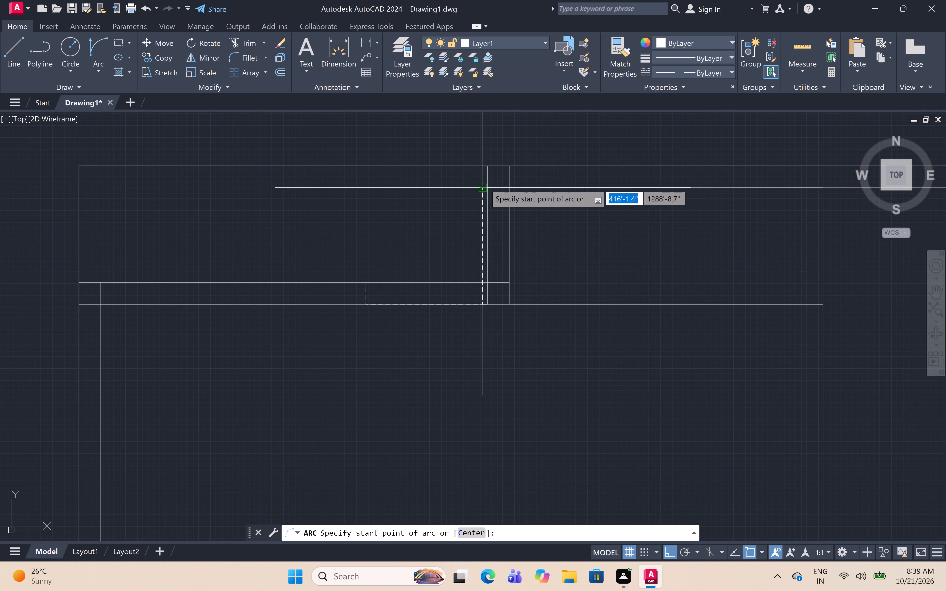
left_click(485, 184)
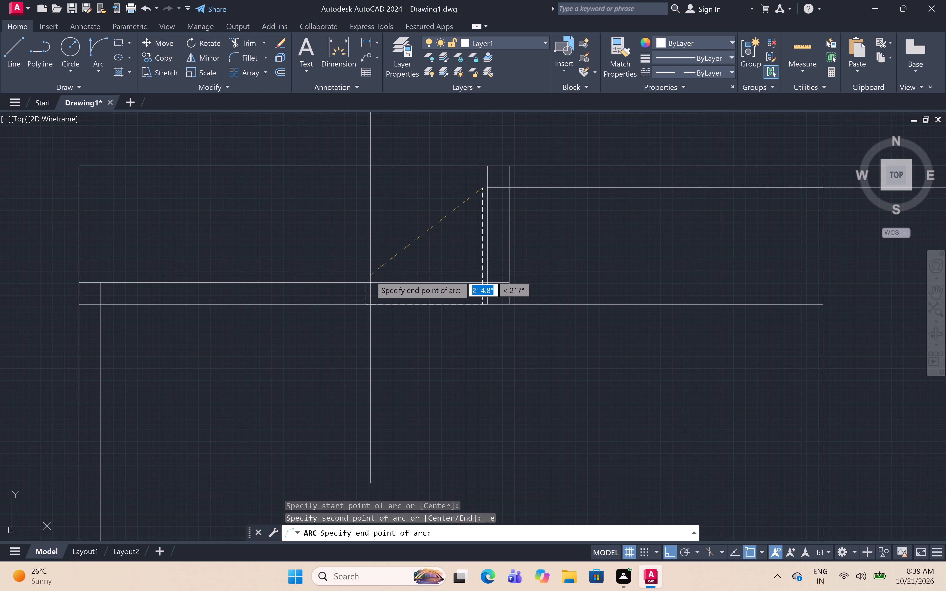
left_click(366, 285)
left_click(219, 243)
scroll(390, 237, "down", 4)
scroll(411, 301, "down", 1)
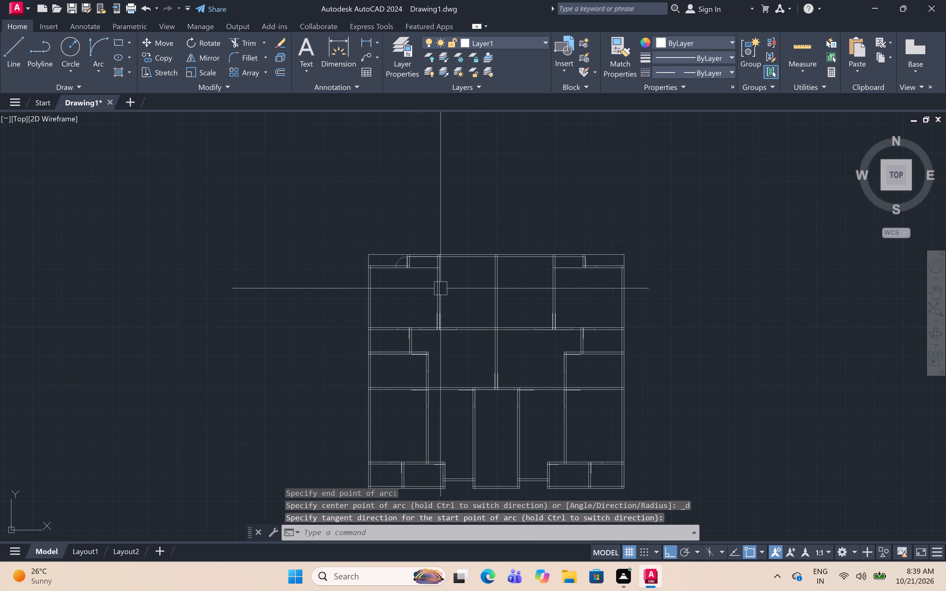
Draw a Start, End, Direction arc in the top-right recess from the vertical dashed line's top to the short dashed line's upper end, starting rightward.
scroll(598, 264, "up", 6)
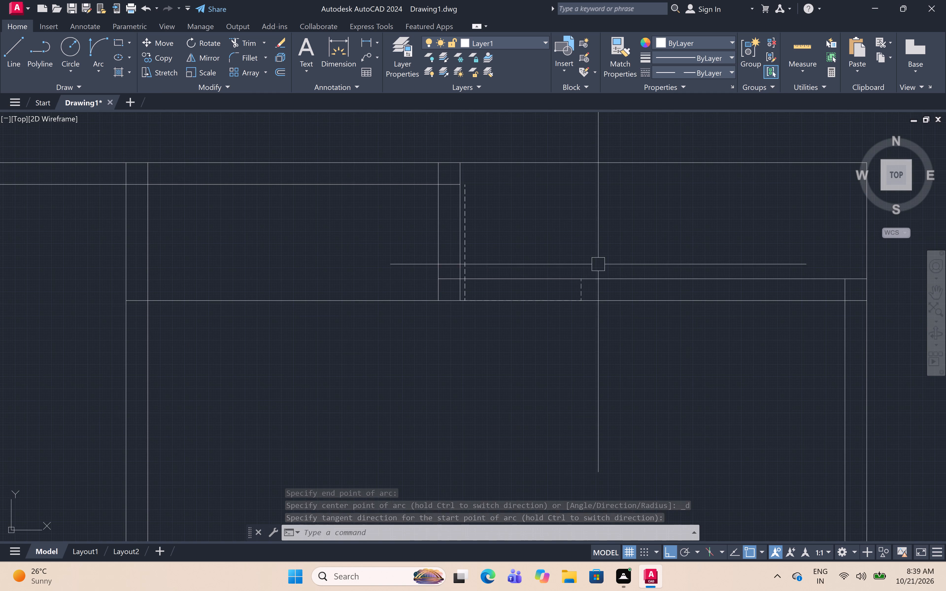
left_click(104, 50)
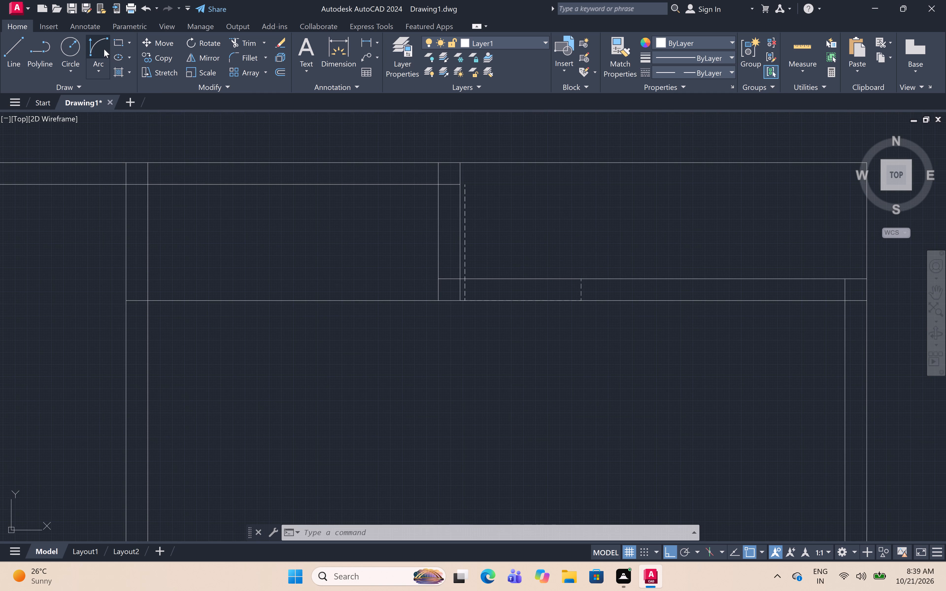
left_click(465, 182)
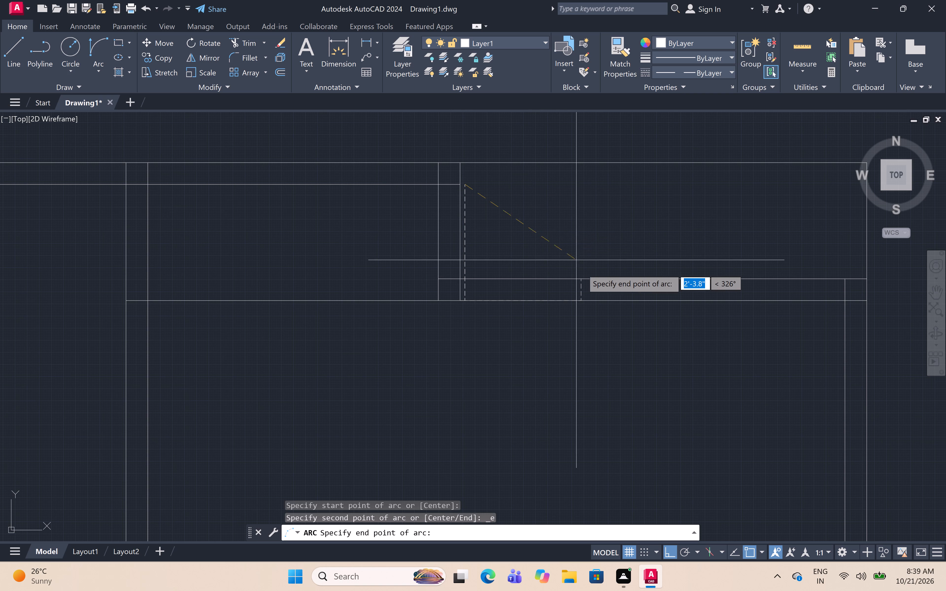
left_click(583, 275)
left_click(645, 225)
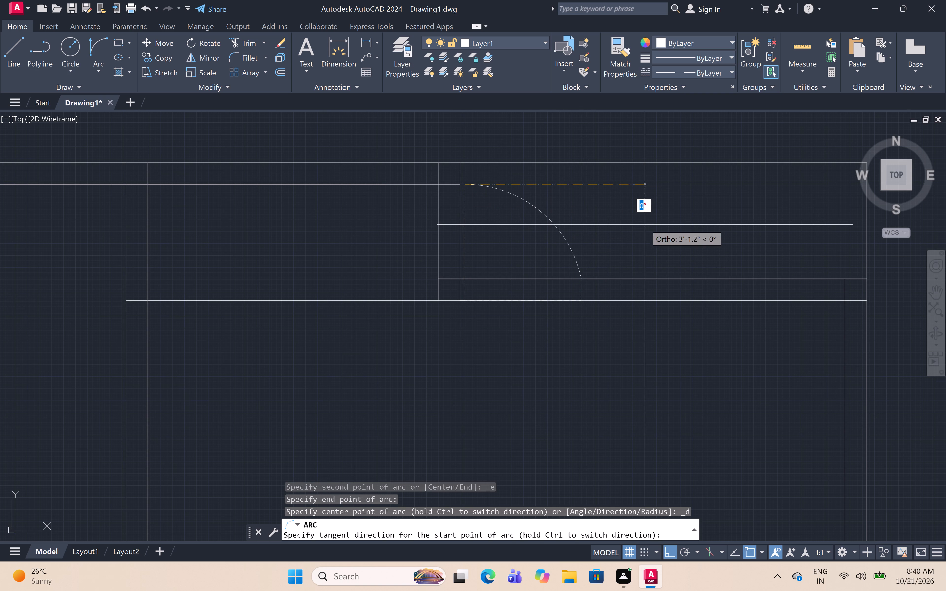
Draw an arc from the top of the dashed line left of the upper-left partition to the left short dashed line's upper end, starting leftward.
scroll(603, 225, "down", 6)
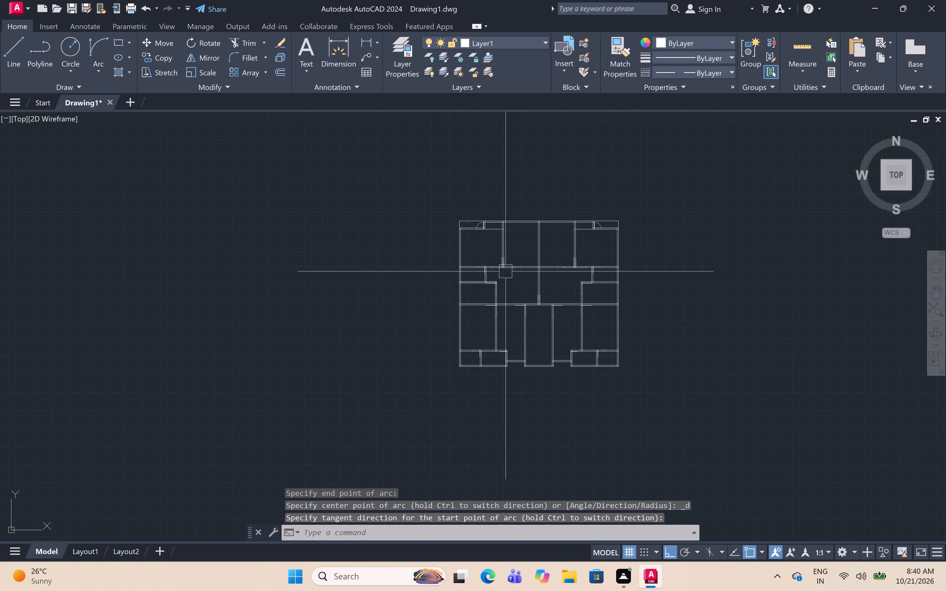
scroll(501, 265, "up", 6)
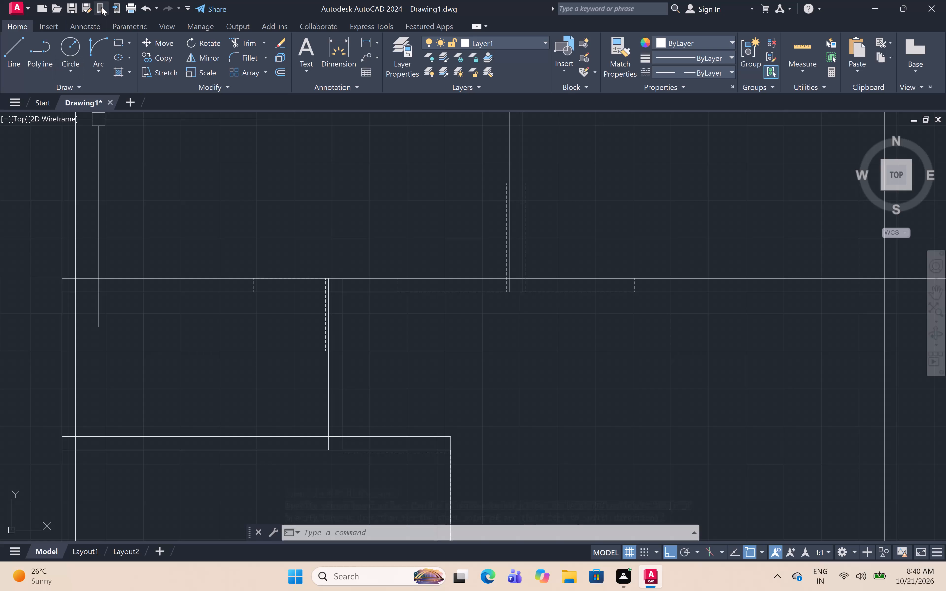
left_click(97, 47)
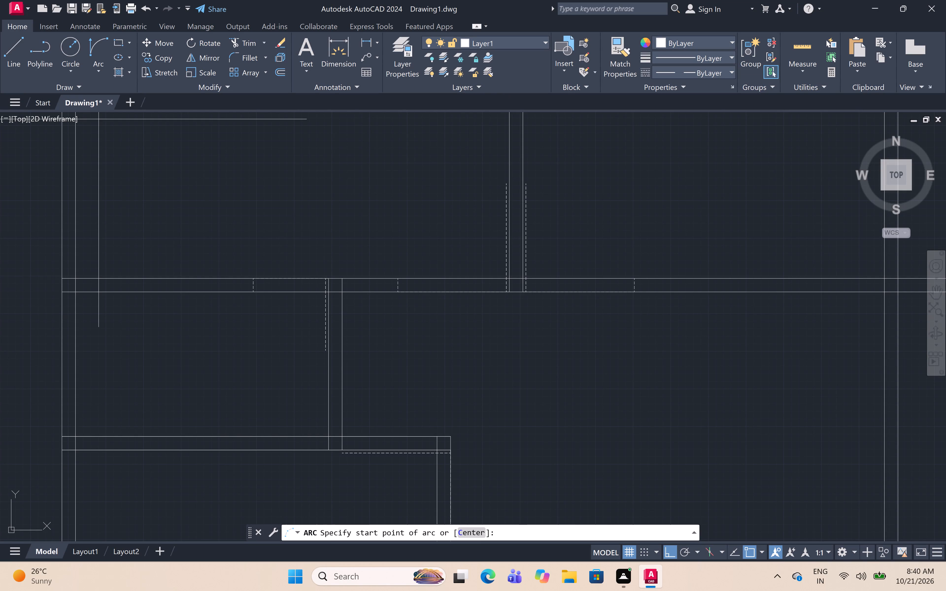
left_click(503, 184)
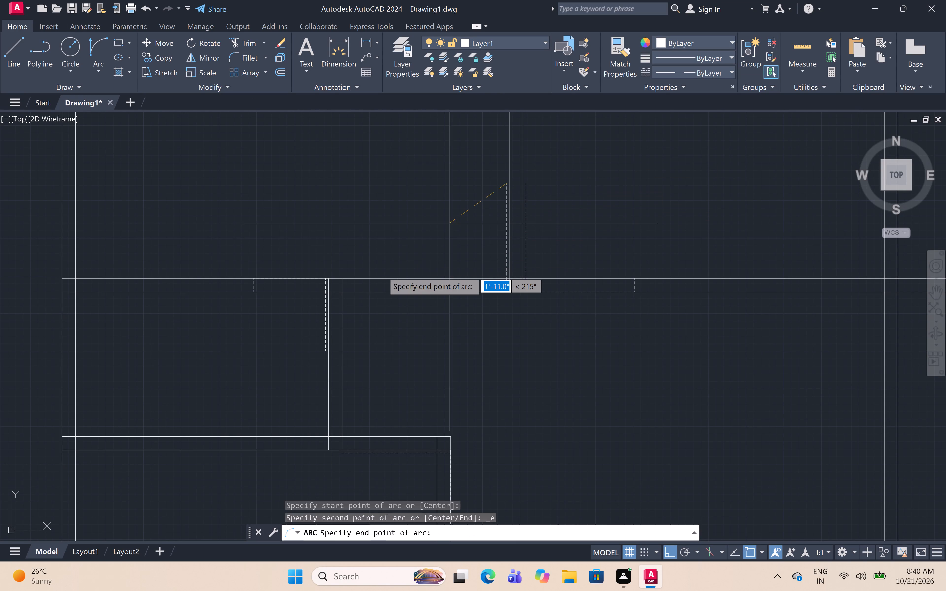
left_click(399, 278)
left_click(270, 205)
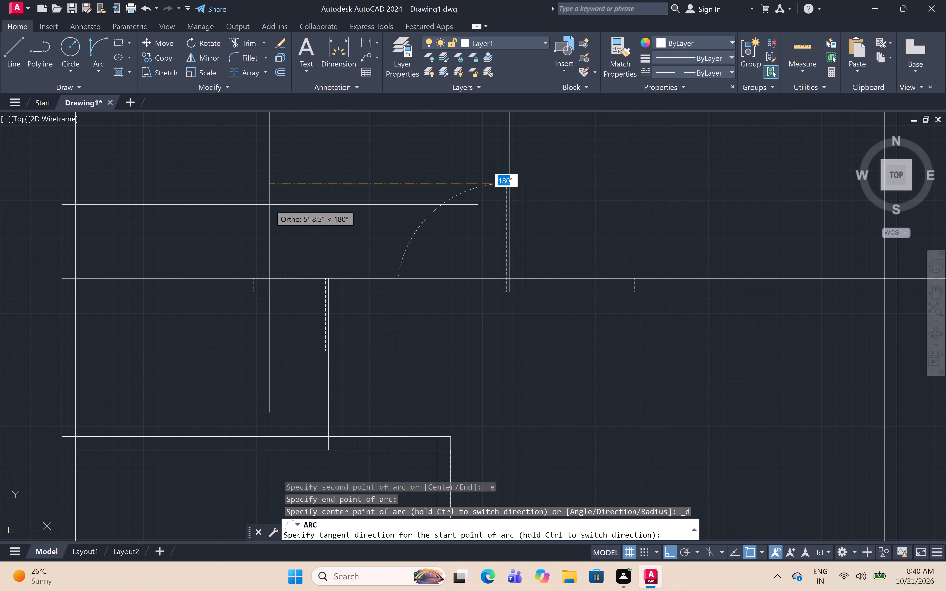
Draw the matching arc from the dashed line's top on that partition's right side to the right short dashed line's upper end, starting rightward.
left_click(98, 50)
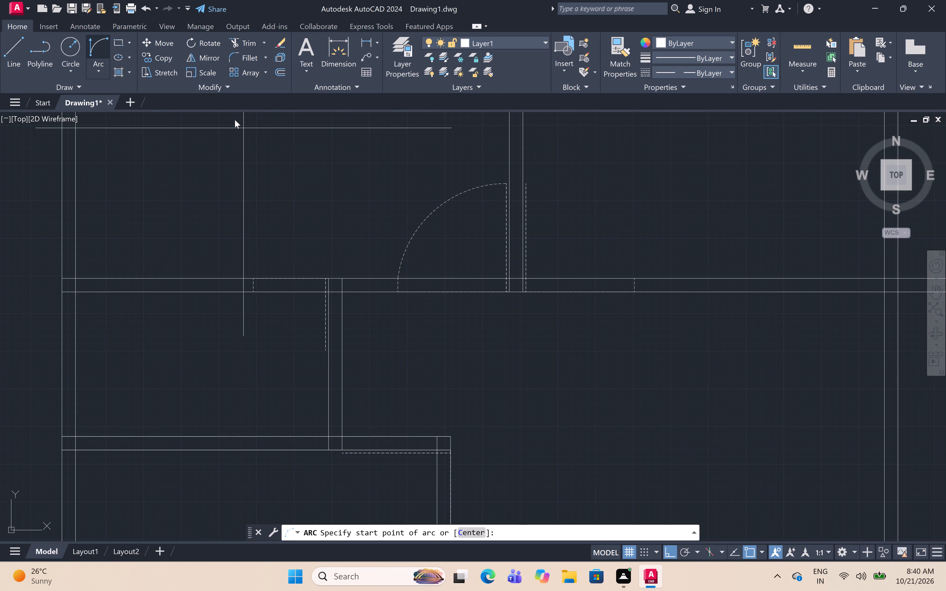
middle_click_drag(573, 197, 448, 160)
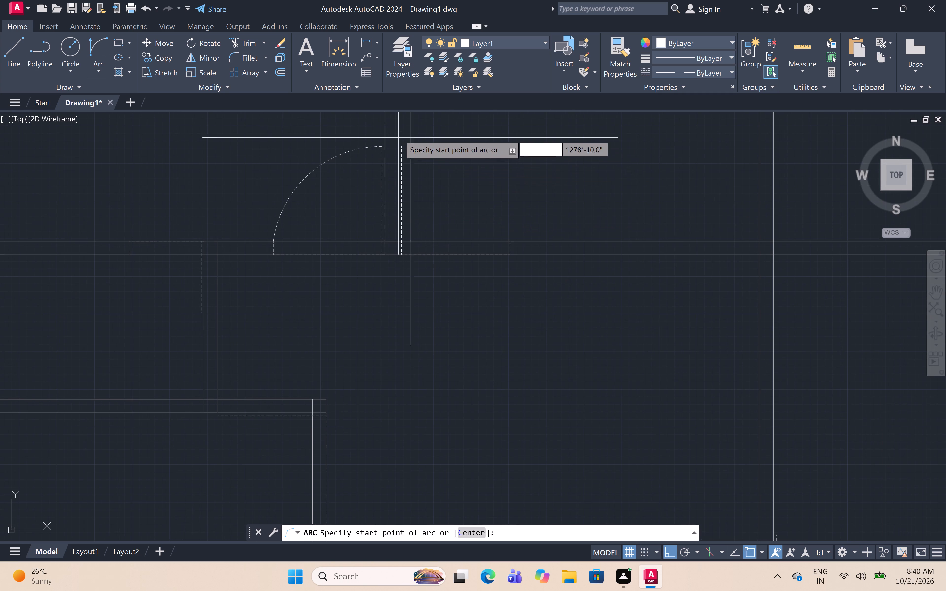
left_click(399, 146)
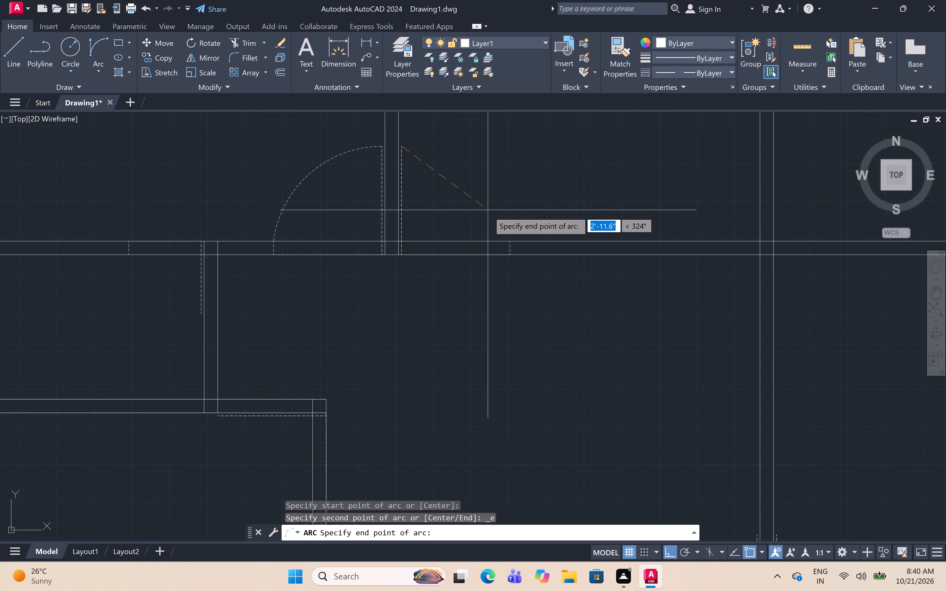
left_click(508, 245)
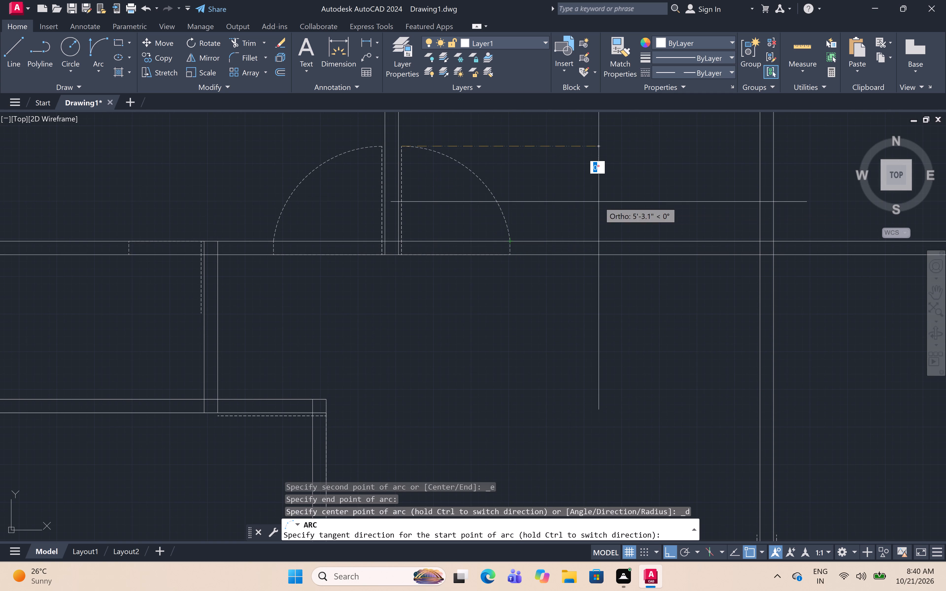
left_click(599, 202)
Draw an arc from the top of the dashed line left of the upper-right partition to the left short dashed line's upper end, starting leftward.
scroll(529, 215, "down", 3)
middle_click_drag(529, 215, 421, 245)
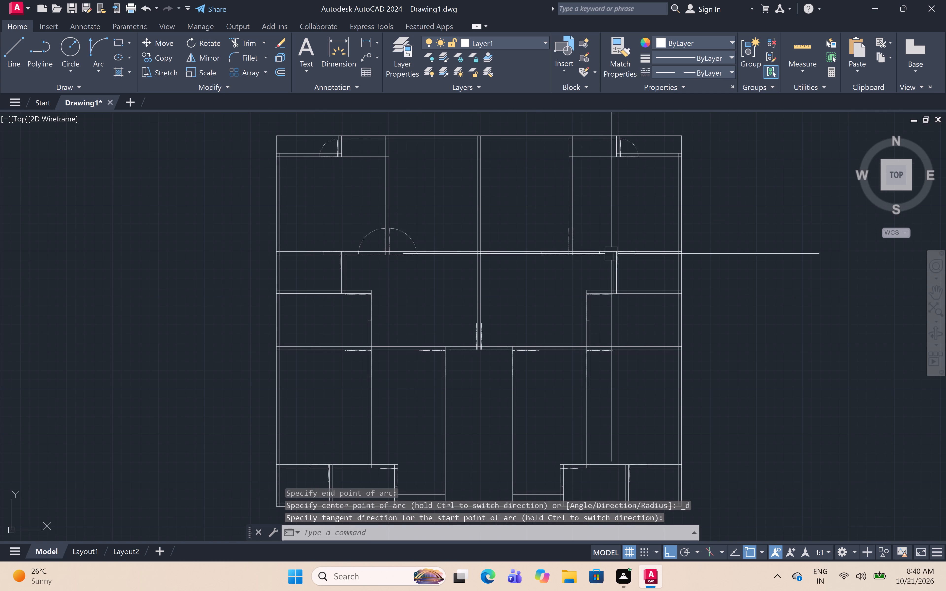
scroll(624, 247, "up", 2)
left_click(104, 47)
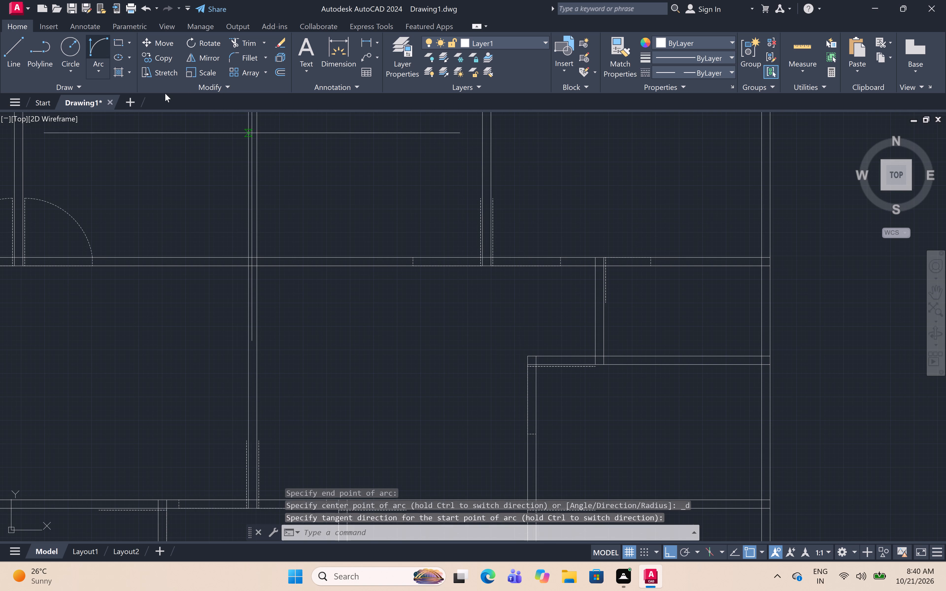
scroll(520, 216, "up", 1)
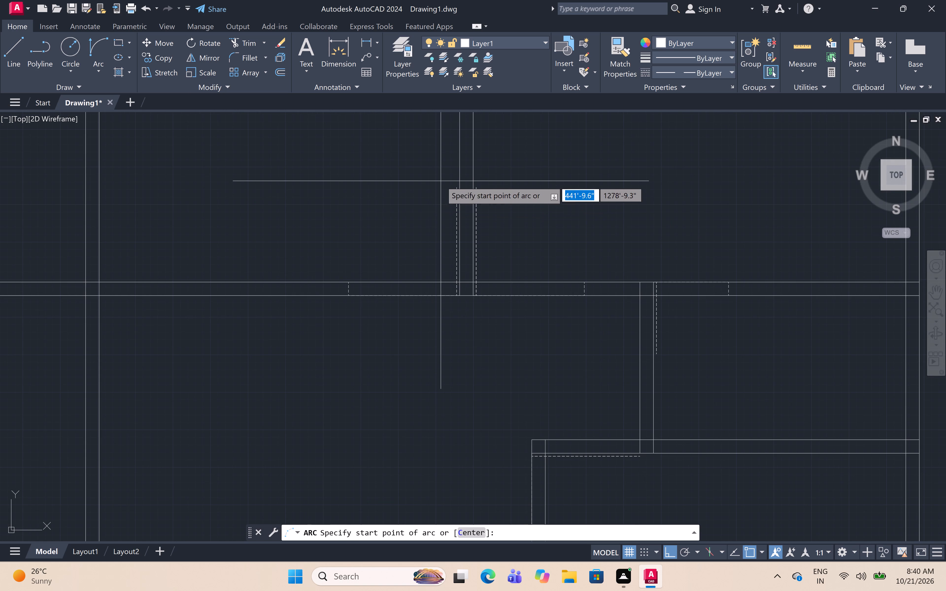
left_click(454, 189)
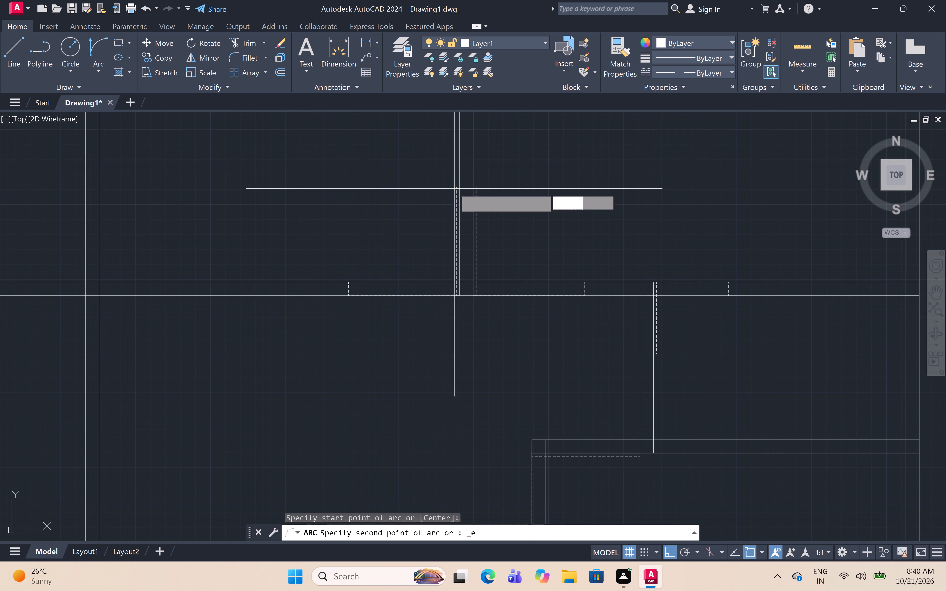
left_click(351, 280)
left_click(284, 244)
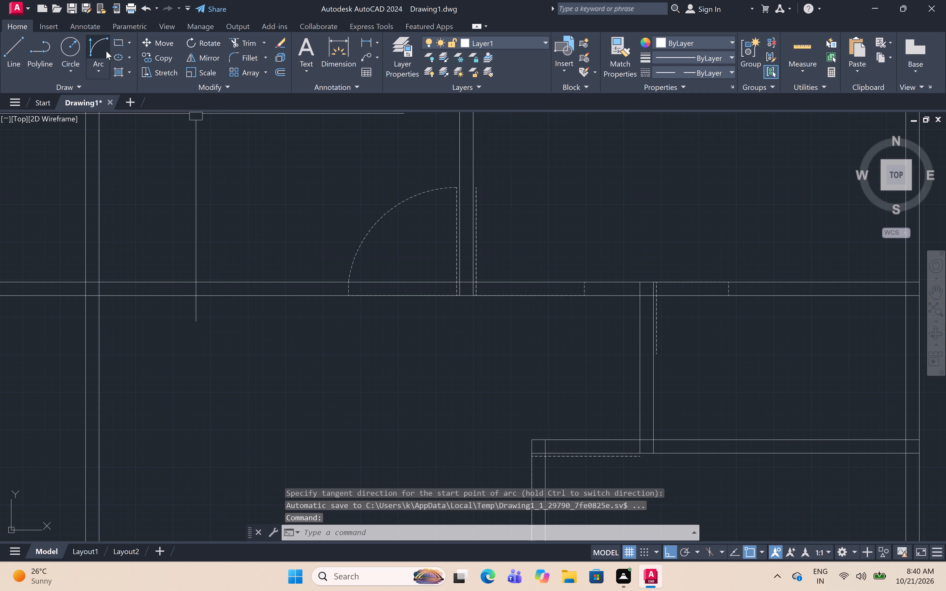
Draw the matching arc from the dashed line's top on the upper-right partition's right side to the right short dashed line's upper end, starting rightward.
left_click(95, 46)
middle_click_drag(649, 184, 595, 196)
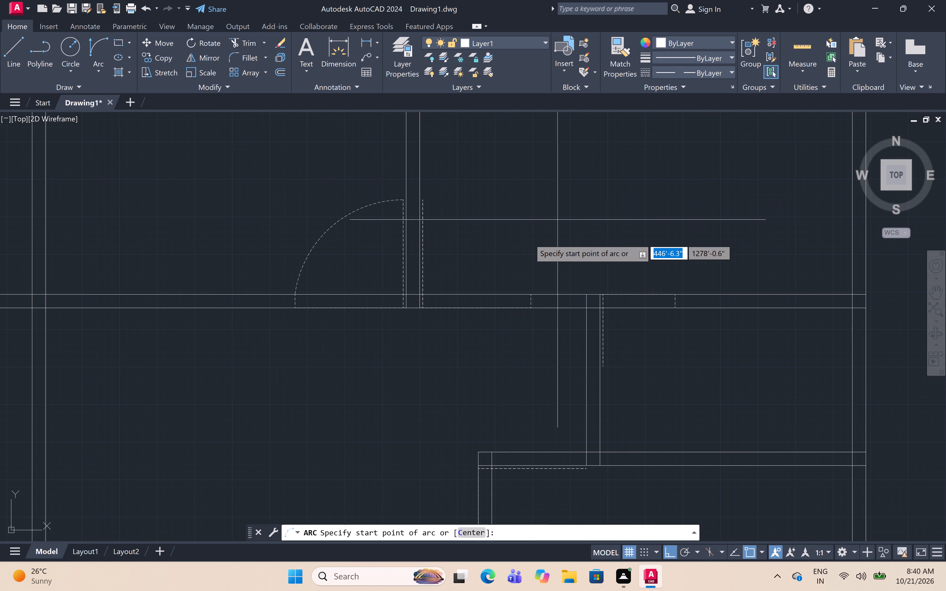
scroll(504, 239, "up", 2)
middle_click_drag(502, 234, 508, 253)
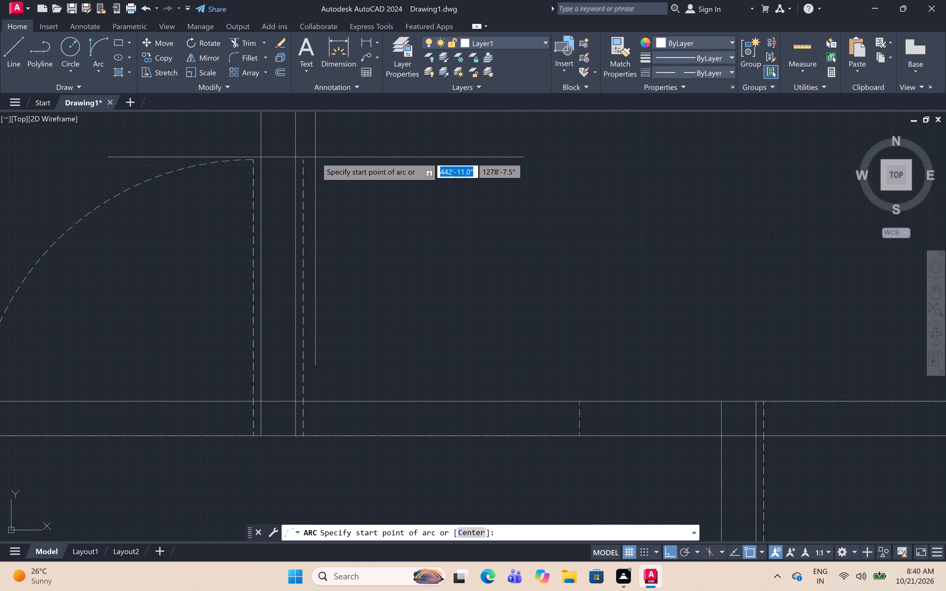
left_click(306, 156)
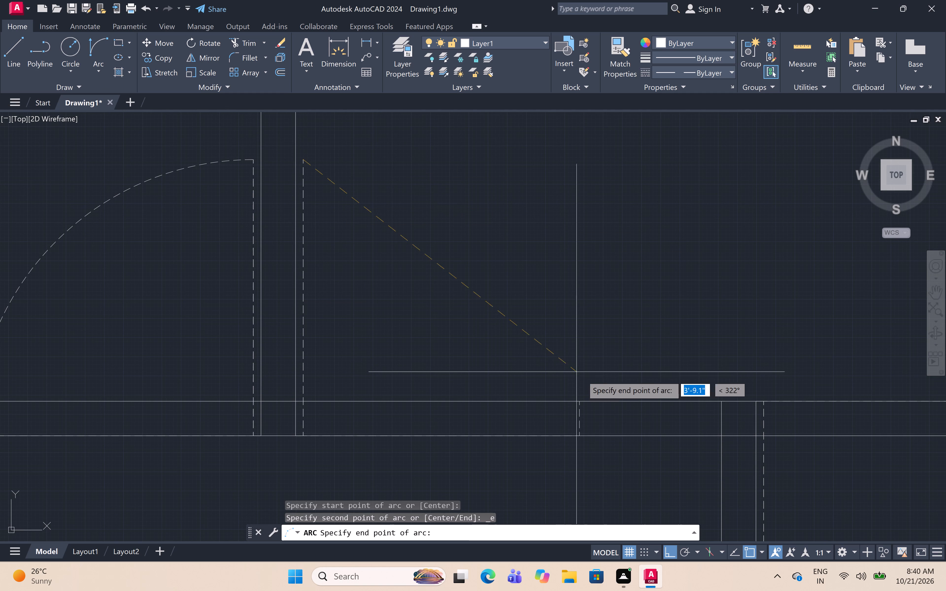
left_click_drag(576, 400, 576, 395)
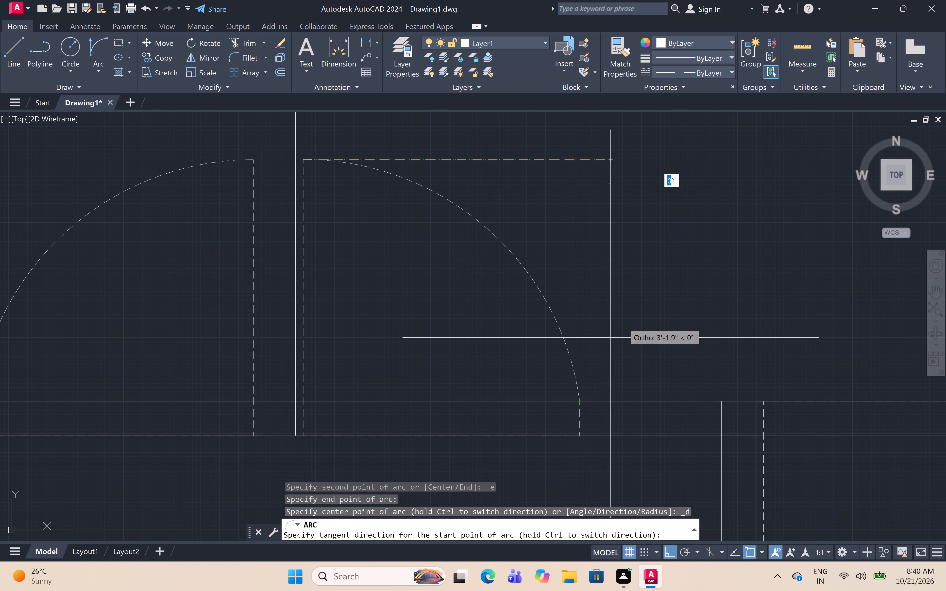
left_click_drag(683, 281, 687, 281)
In the small room on the plan's right side, draw an arc from the vertical dashed line's bottom to the short dashed line's lower end, starting rightward.
scroll(520, 219, "down", 5)
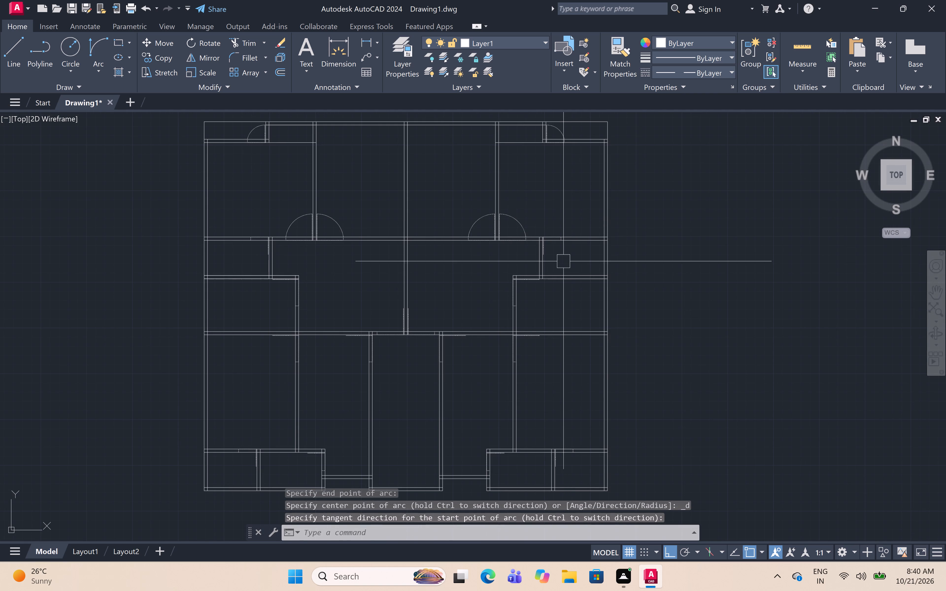
scroll(563, 261, "up", 4)
middle_click_drag(568, 263, 526, 344)
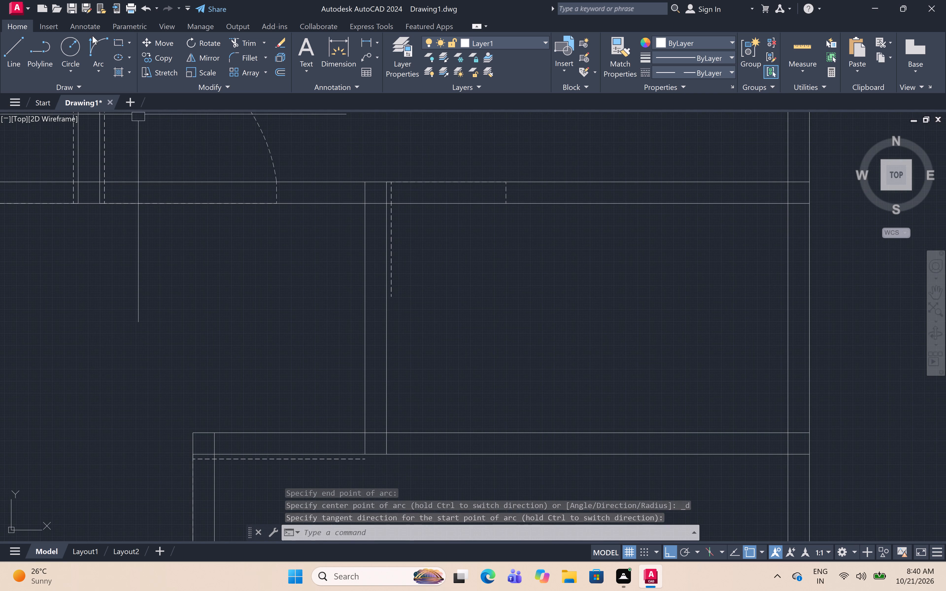
left_click(101, 49)
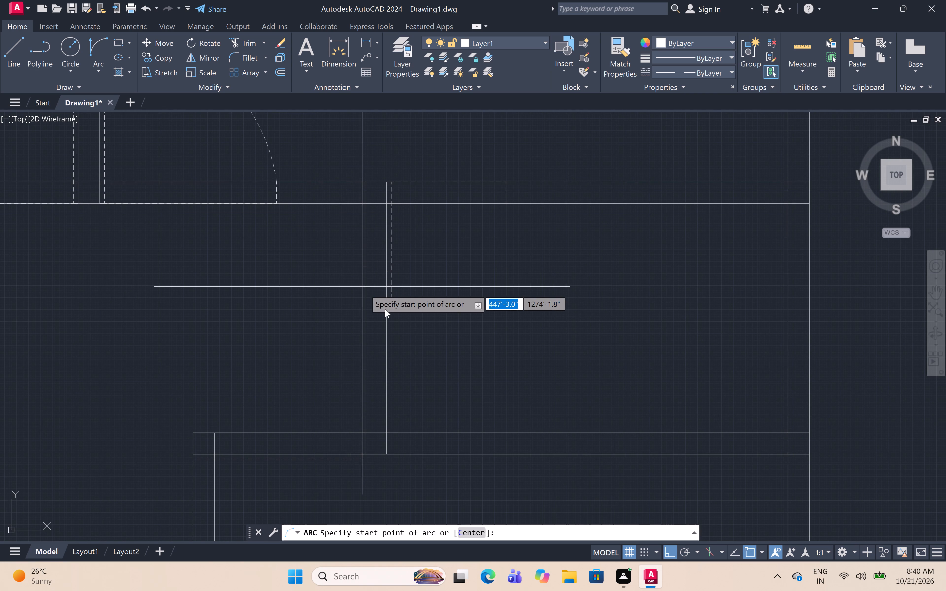
left_click(394, 296)
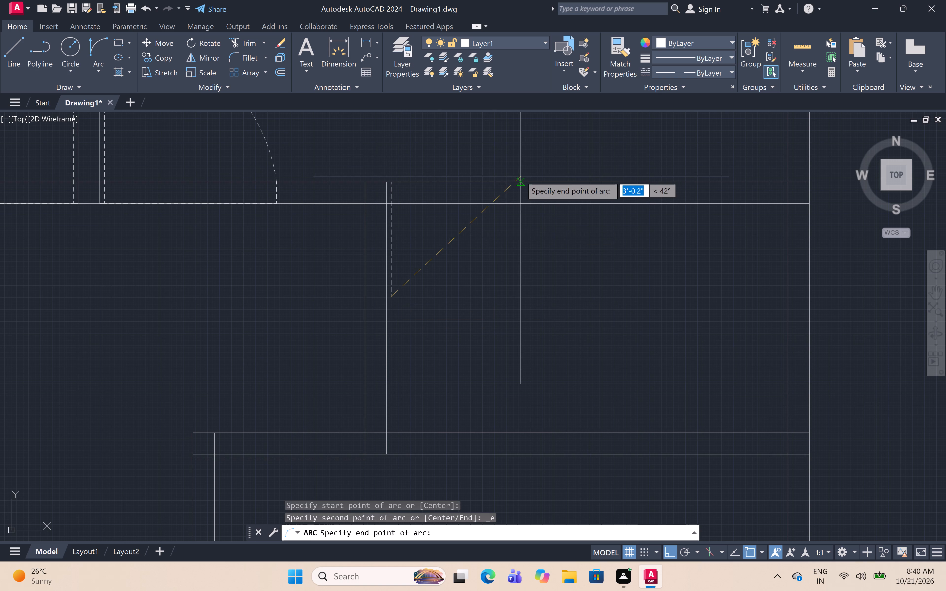
left_click(507, 205)
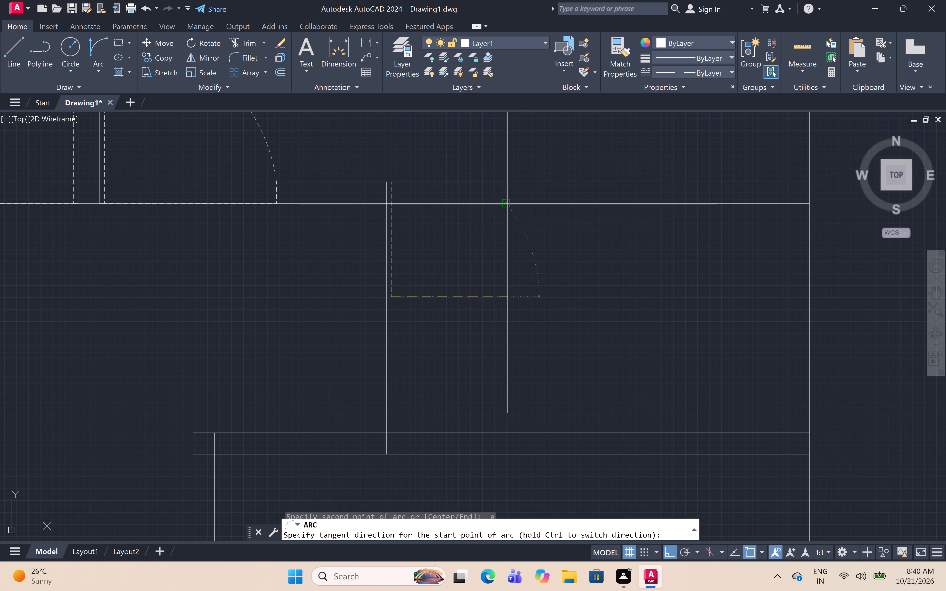
left_click_drag(594, 229, 558, 204)
In the room below, draw an arc from the horizontal dashed line's right end to the short dashed line's right end, starting downward.
scroll(499, 156, "down", 3)
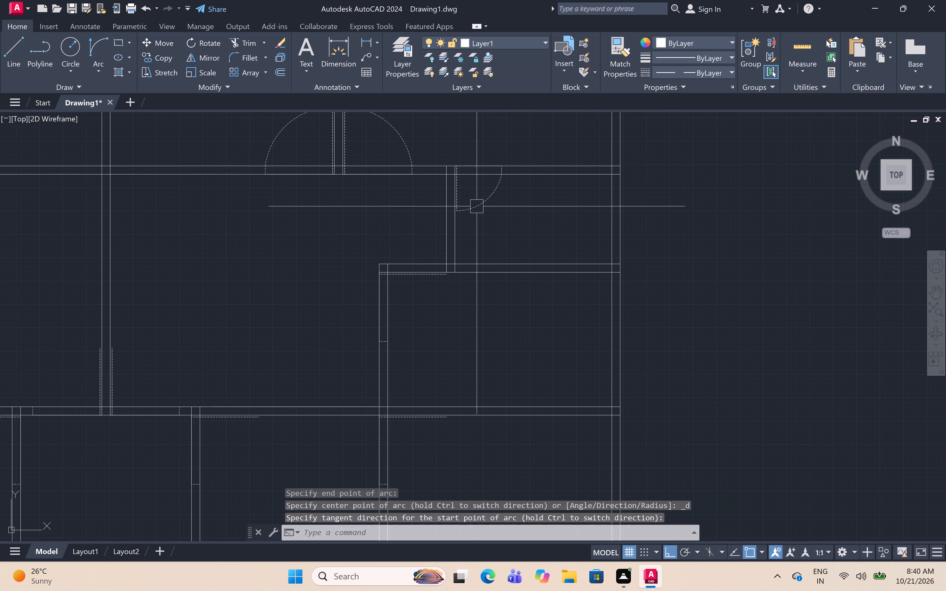
scroll(360, 366, "up", 1)
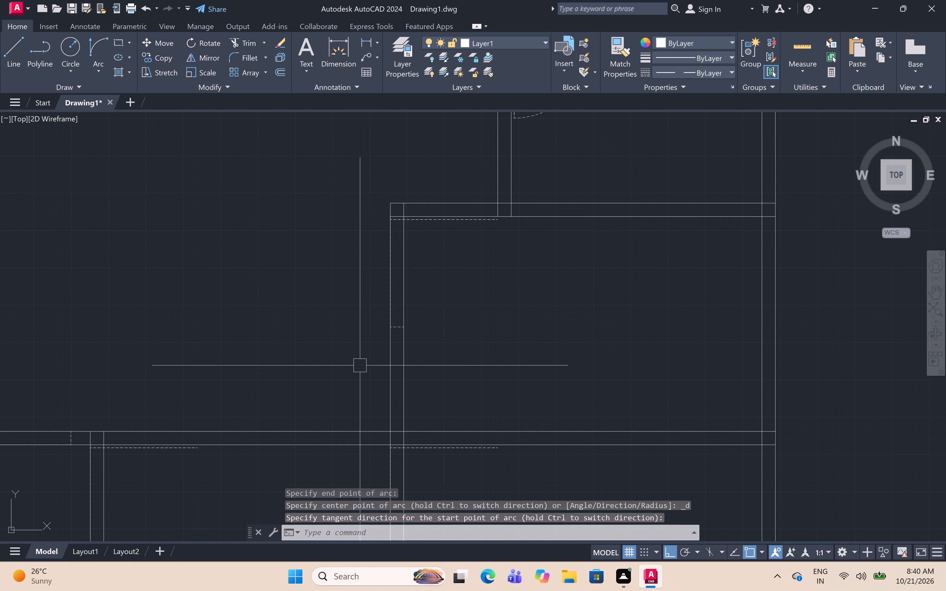
left_click(101, 51)
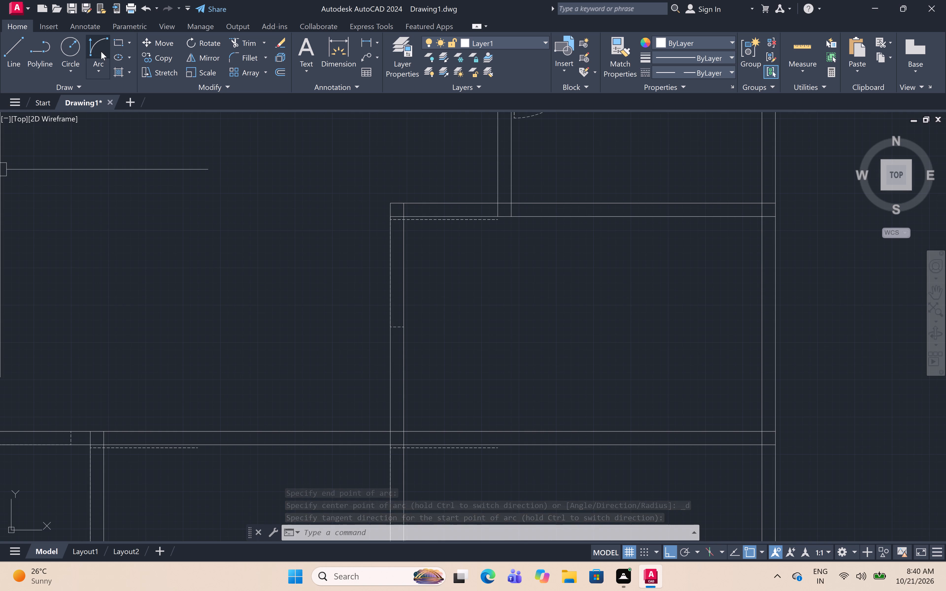
left_click(494, 221)
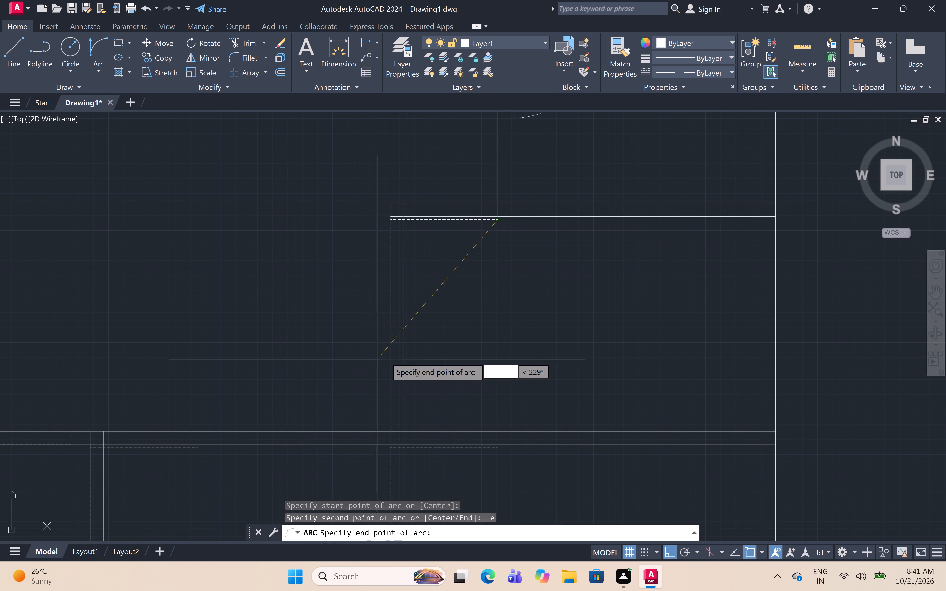
left_click(403, 327)
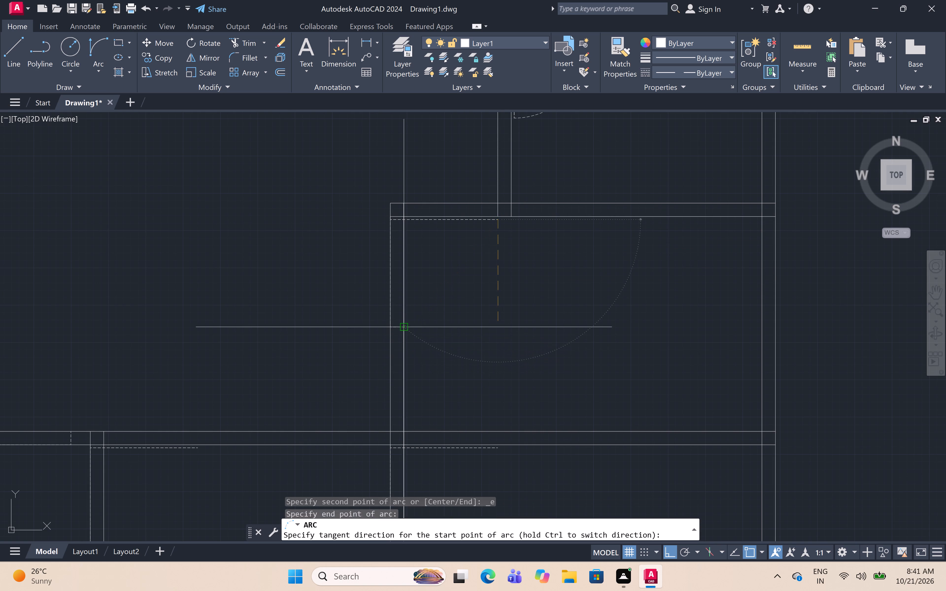
left_click_drag(523, 380, 522, 372)
In the small room on the plan's left side, draw an arc from the vertical dashed line's bottom to the short dashed line's lower end, starting leftward.
scroll(405, 220, "down", 4)
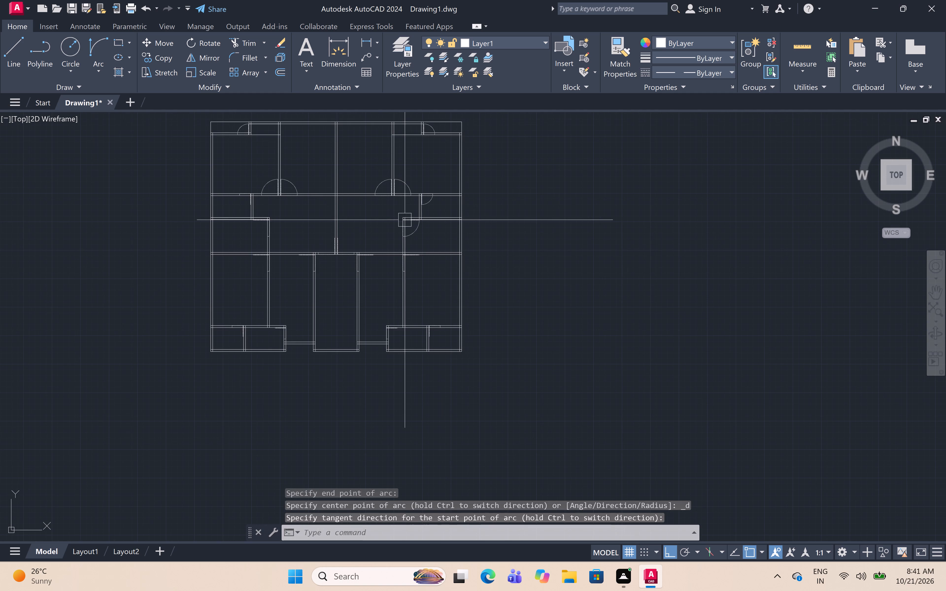
scroll(230, 201, "up", 4)
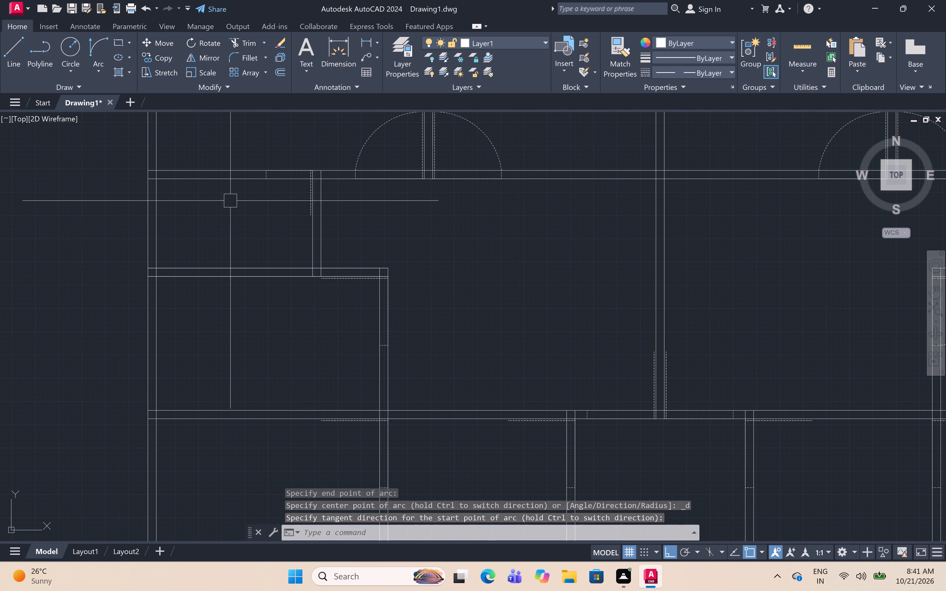
scroll(243, 197, "up", 2)
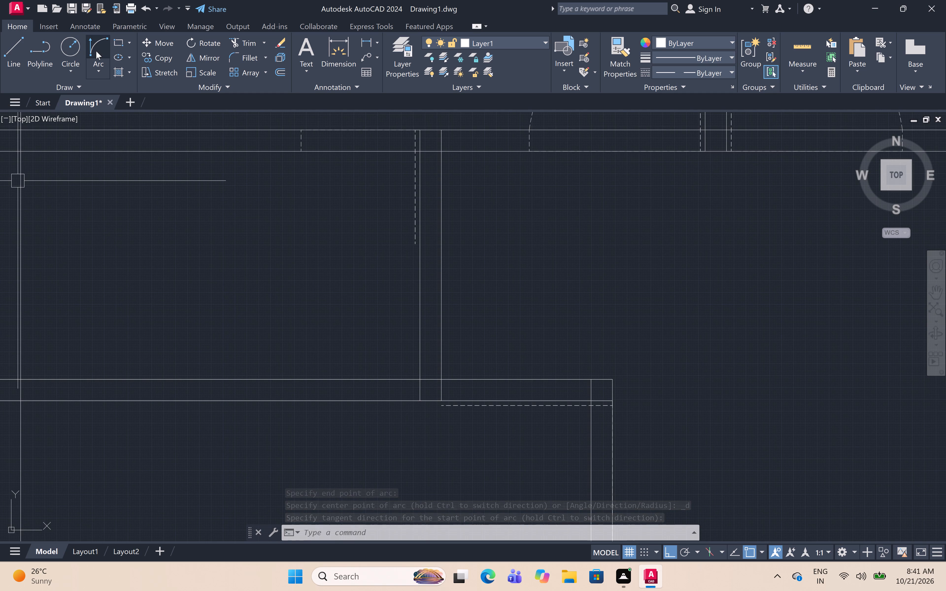
left_click(97, 52)
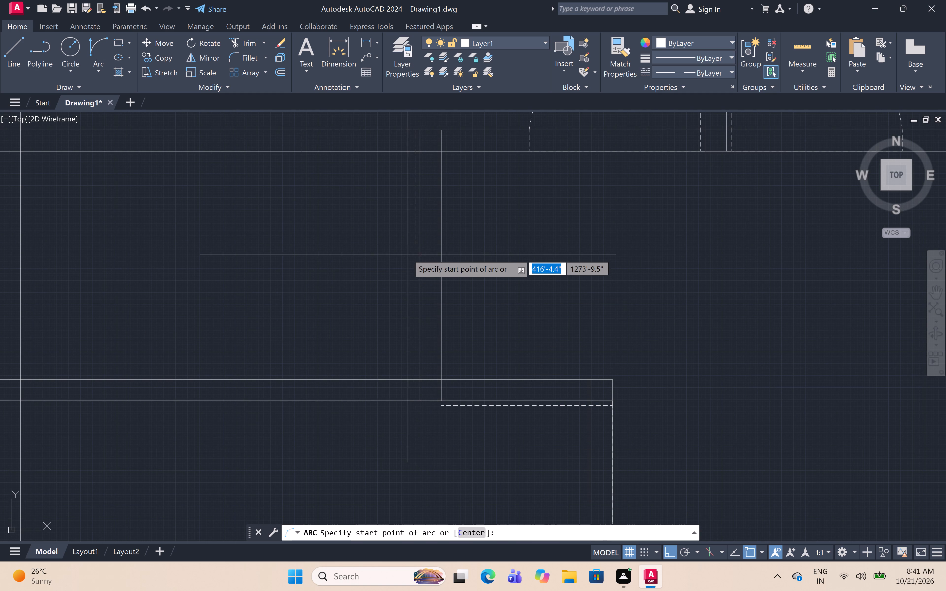
left_click(414, 243)
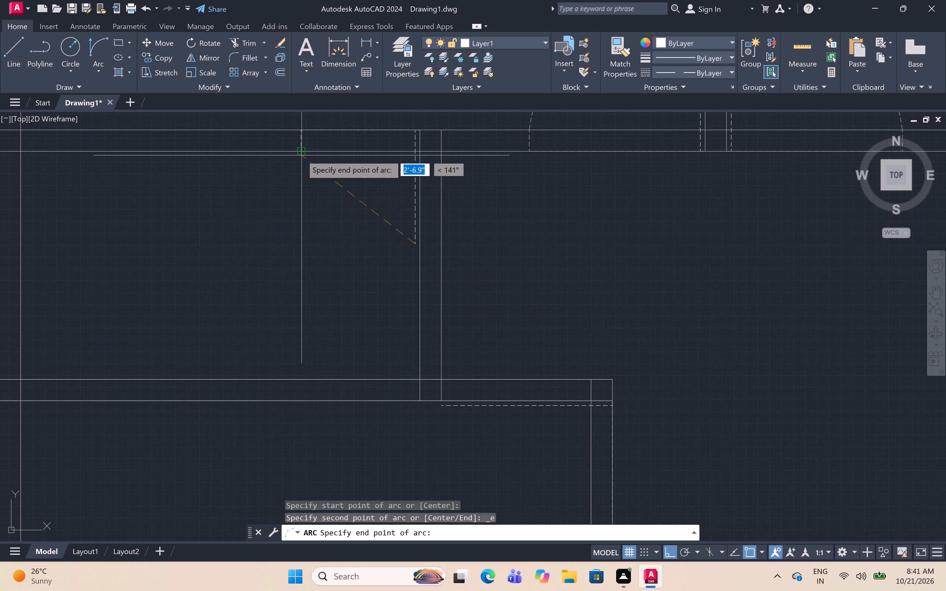
left_click(300, 151)
left_click(239, 242)
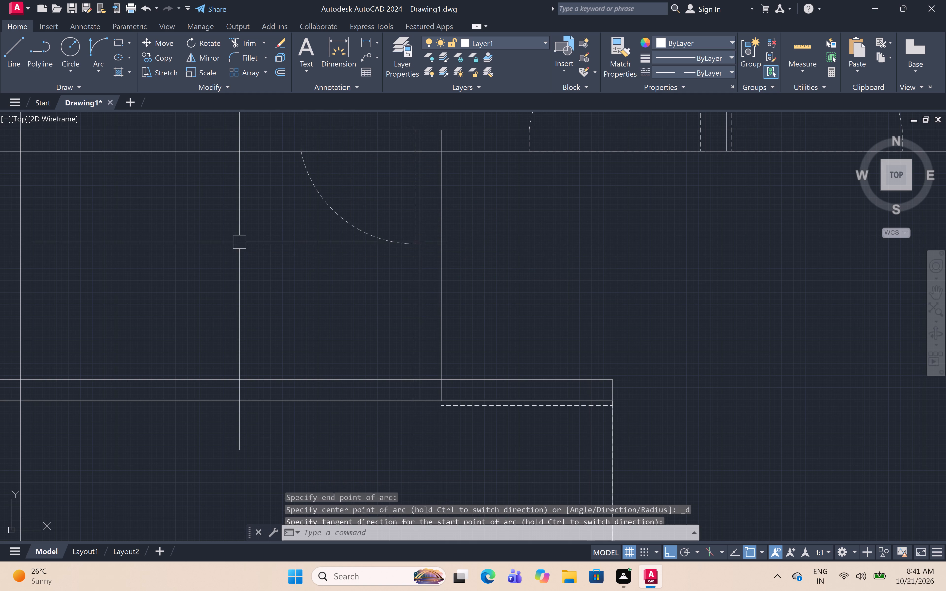
In the room below, draw an arc from the horizontal dashed line's left end to the short dashed line's left end, starting downward.
scroll(456, 145, "down", 2)
scroll(560, 293, "up", 1)
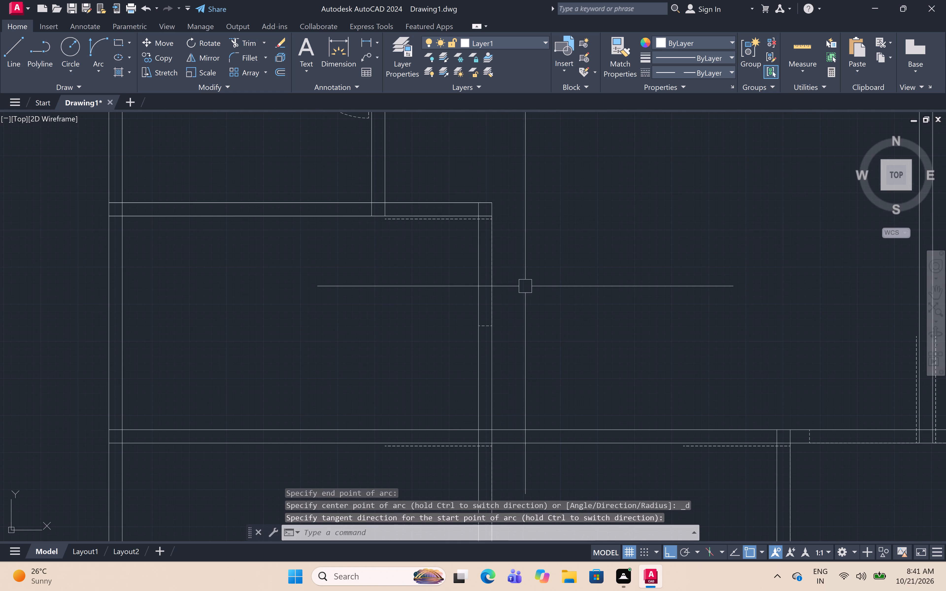
left_click(105, 41)
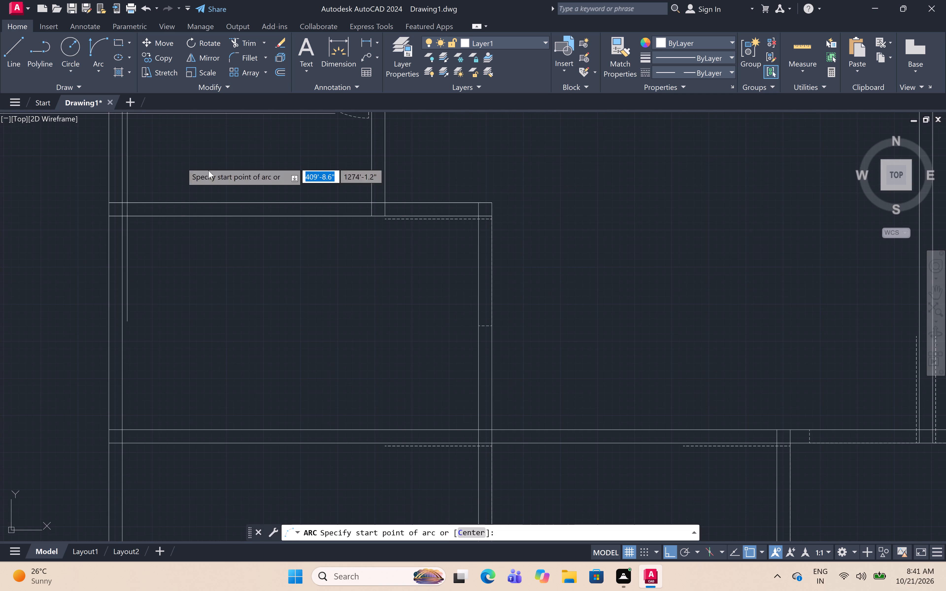
scroll(384, 214, "up", 3)
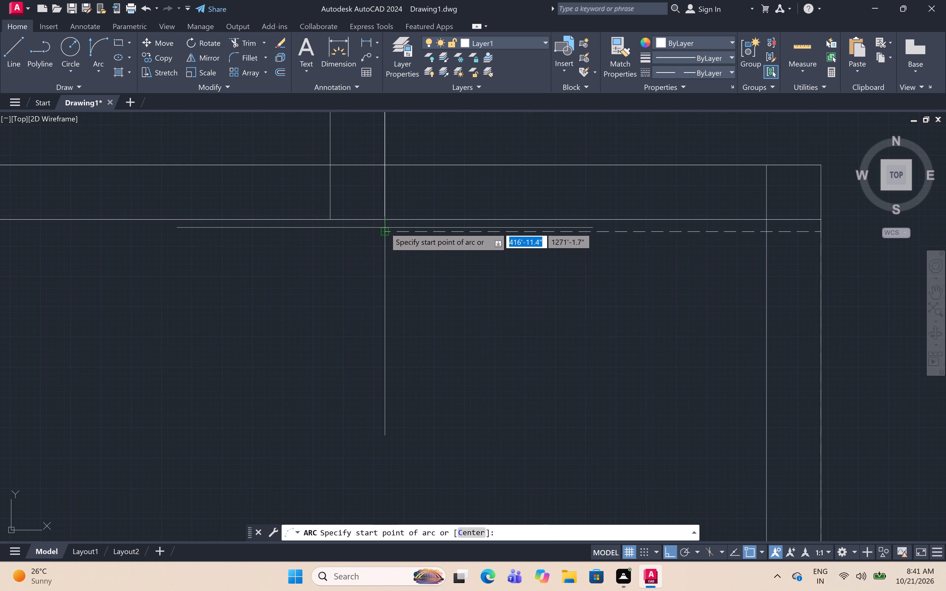
left_click(387, 230)
scroll(389, 248, "down", 2)
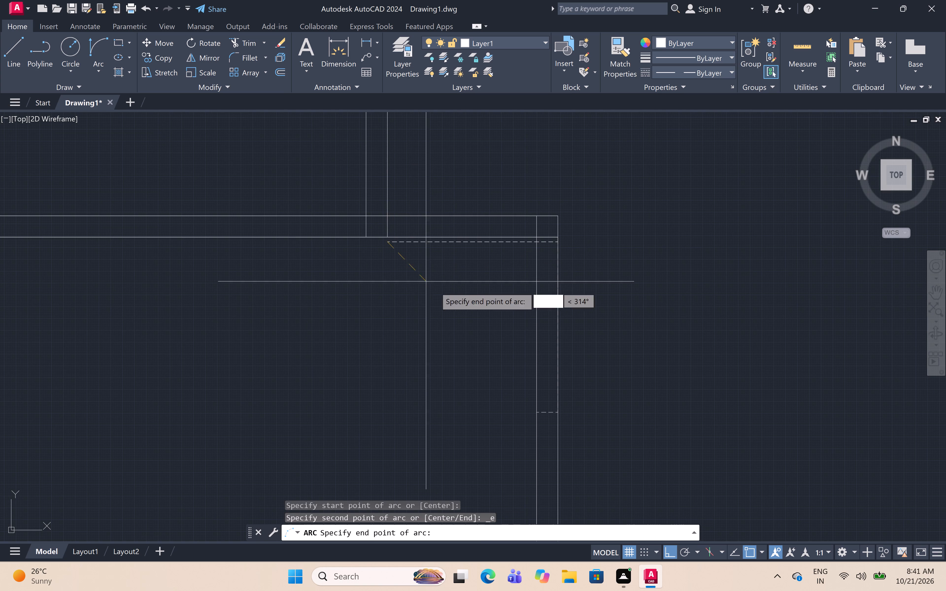
left_click(538, 413)
left_click_drag(467, 442, 458, 429)
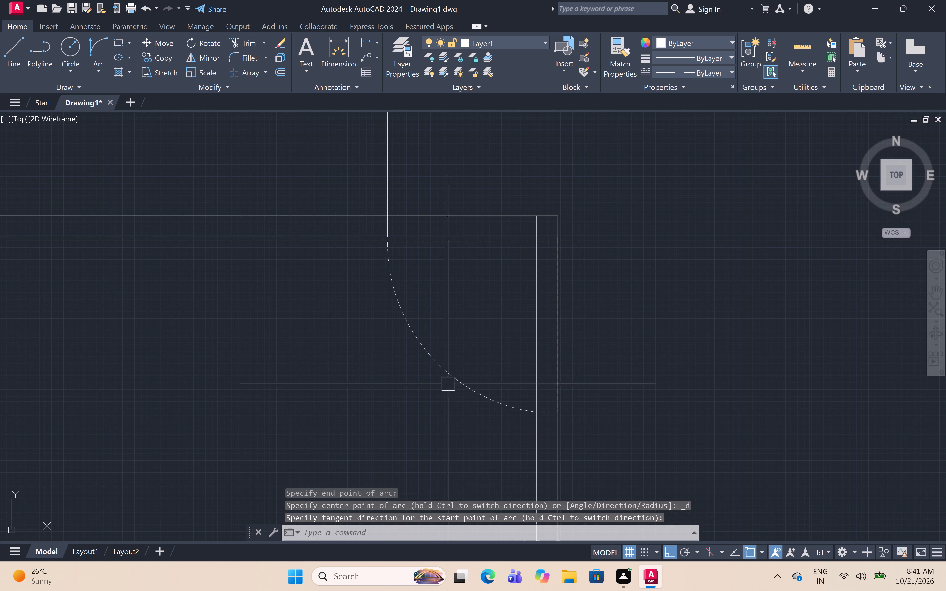
In the large lower-left room, draw an arc from the horizontal dashed line's left end to the short dashed line's left end, starting downward.
scroll(468, 309, "down", 6)
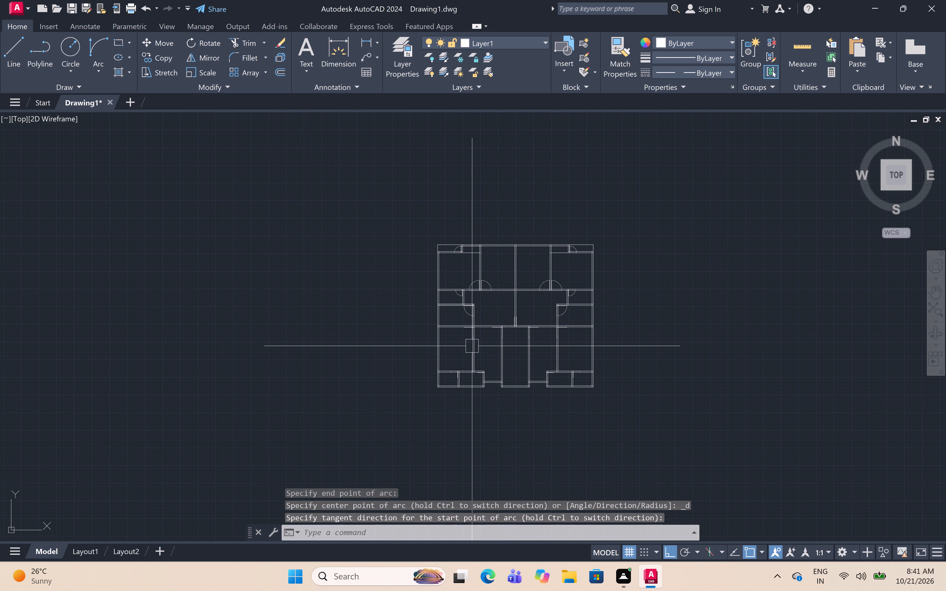
scroll(472, 341, "up", 5)
scroll(455, 355, "up", 1)
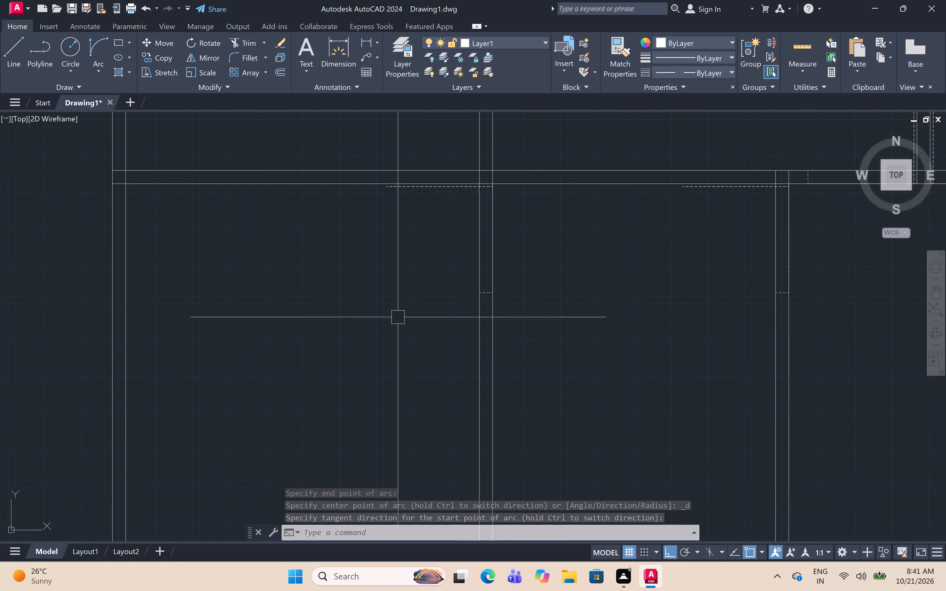
left_click(92, 51)
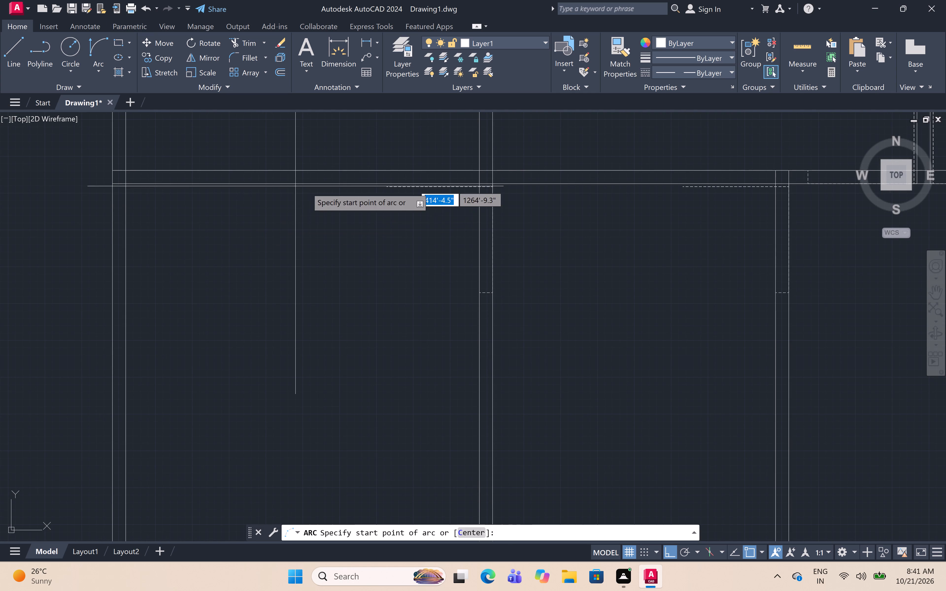
left_click(386, 189)
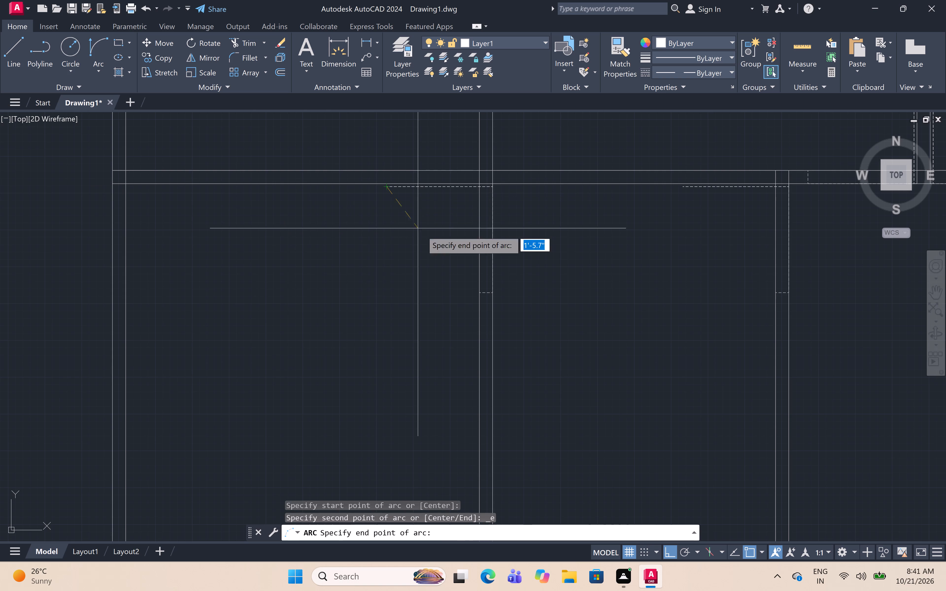
left_click(478, 294)
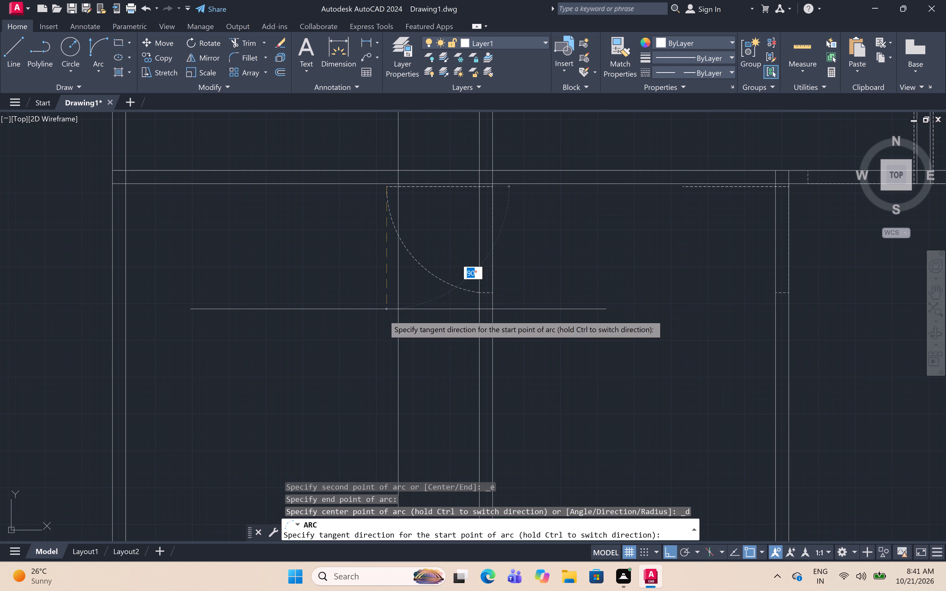
left_click(301, 347)
In the plan's bottom-left corner room, draw an arc from the vertical dashed line's bottom to the short dashed line's lower end, starting leftward.
scroll(310, 262, "down", 3)
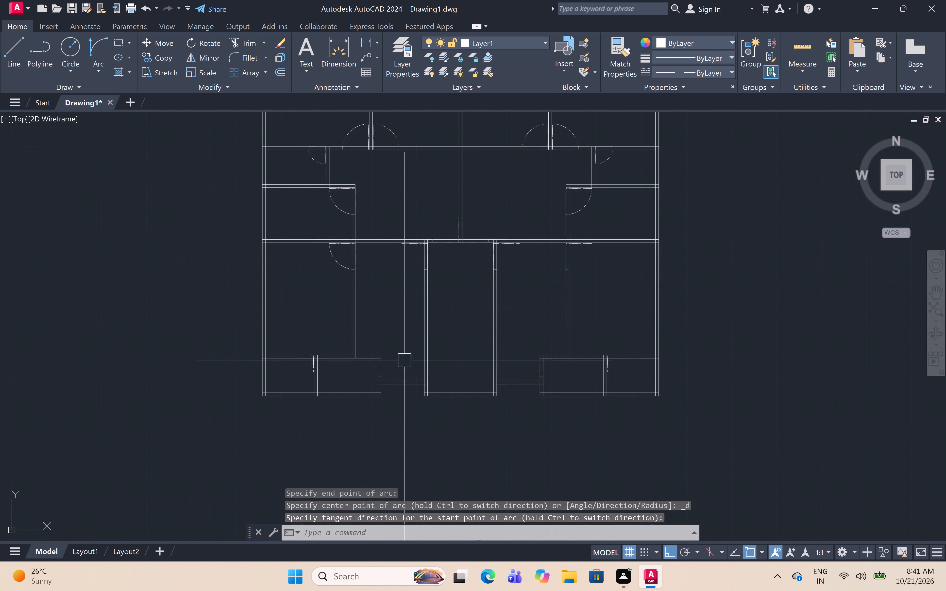
scroll(313, 385, "up", 4)
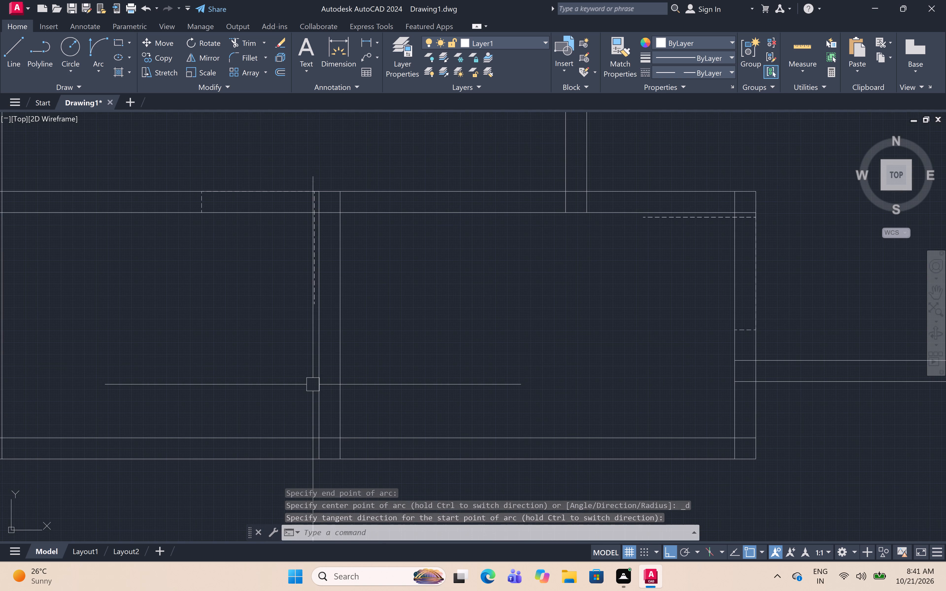
left_click(96, 47)
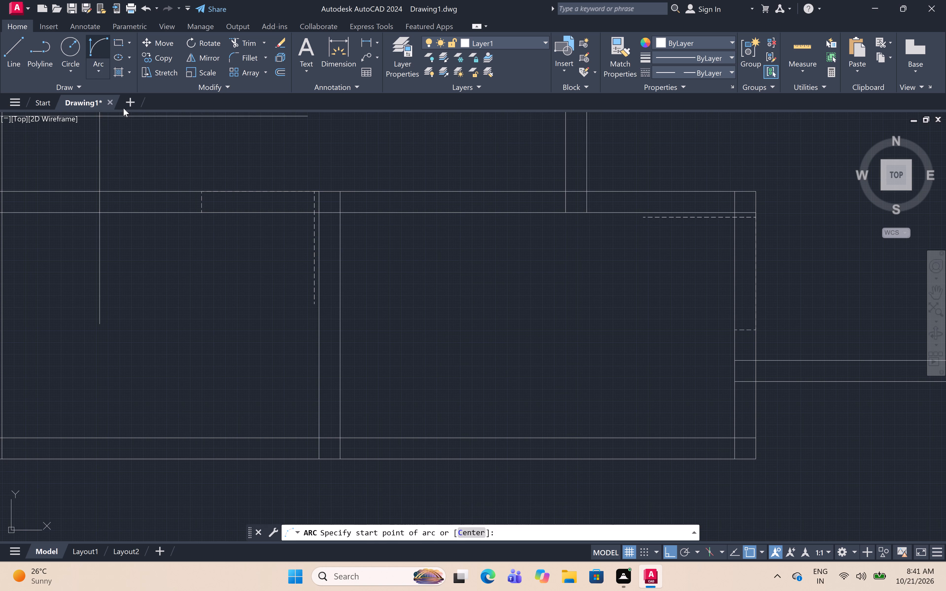
left_click_drag(312, 308, 297, 296)
left_click(199, 211)
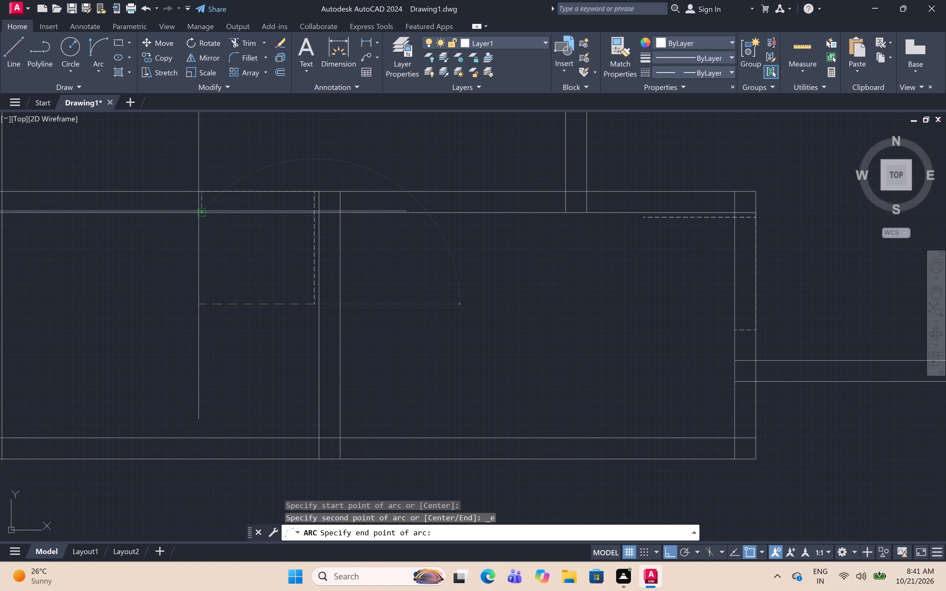
left_click(152, 275)
In the adjoining bottom room, draw an arc from the horizontal dashed line's left end to the short dashed line's left end, starting downward.
scroll(169, 255, "down", 2)
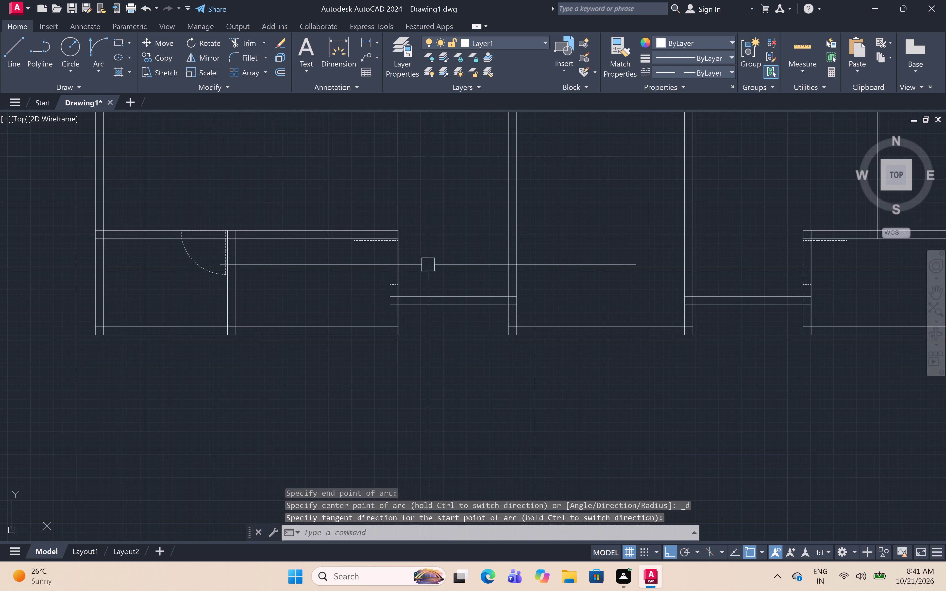
scroll(436, 254, "up", 2)
left_click(90, 51)
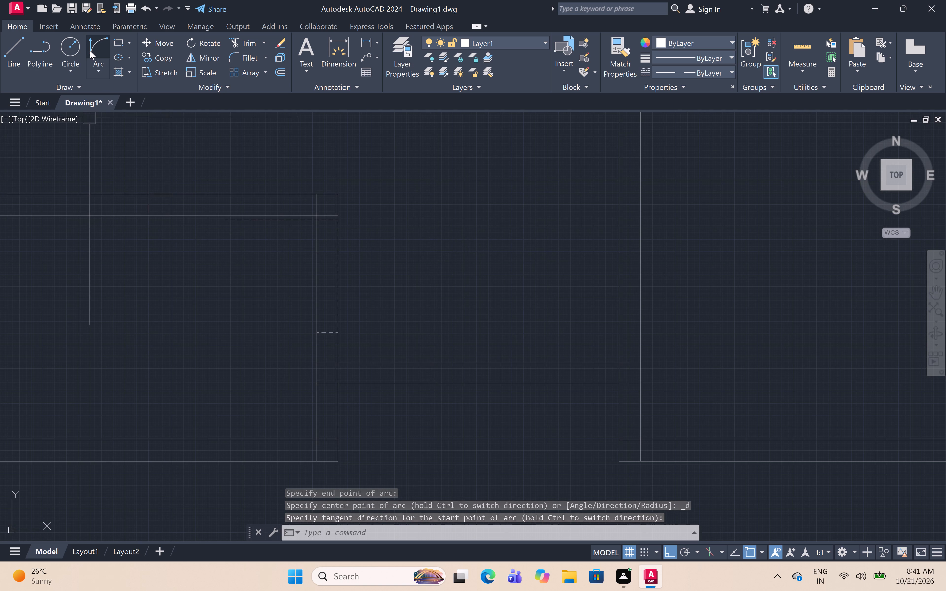
left_click(224, 220)
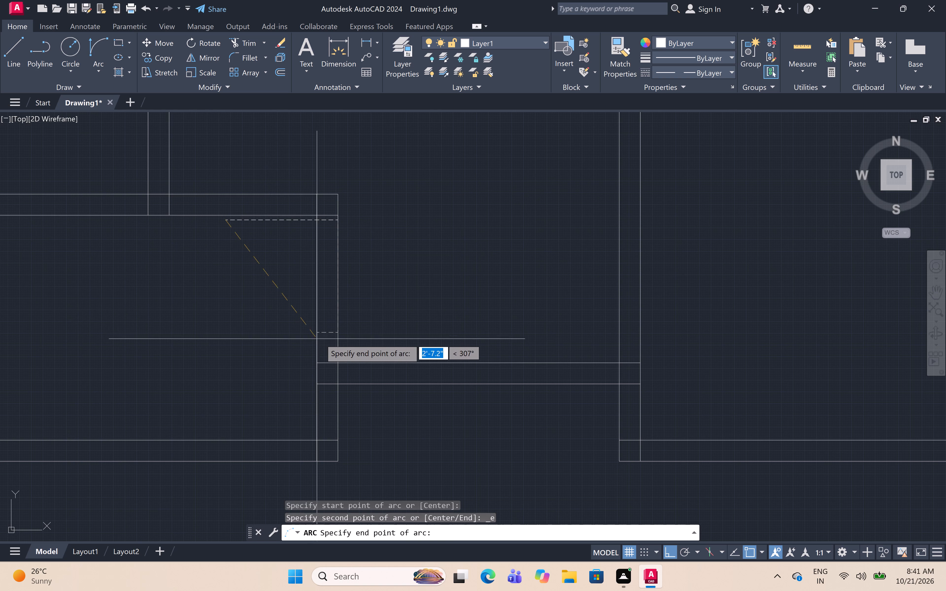
left_click(316, 332)
left_click(185, 412)
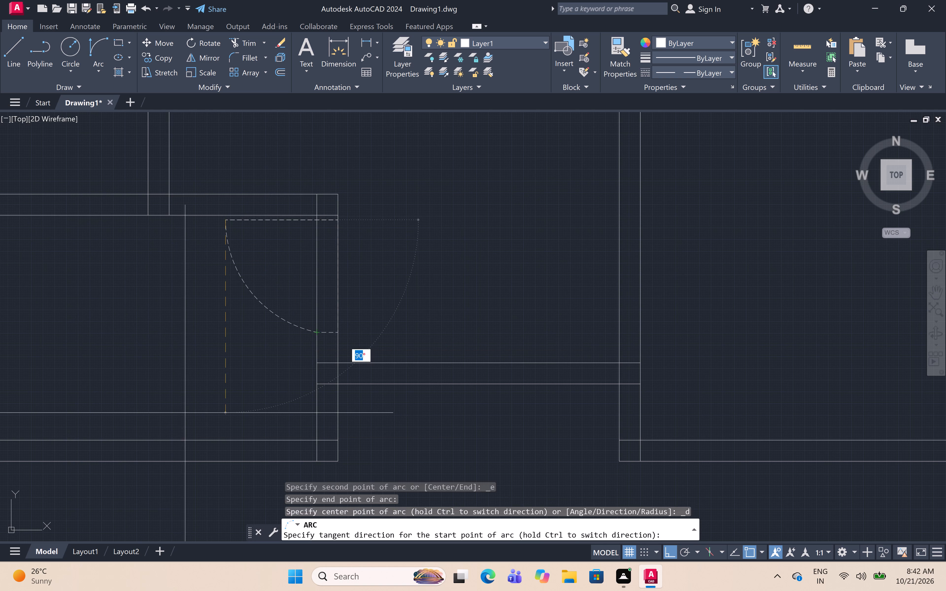
In the mirrored bottom room on the plan's right half, draw an arc from the horizontal dashed line's right end to the short dashed line's right end, starting downward.
scroll(278, 285, "down", 4)
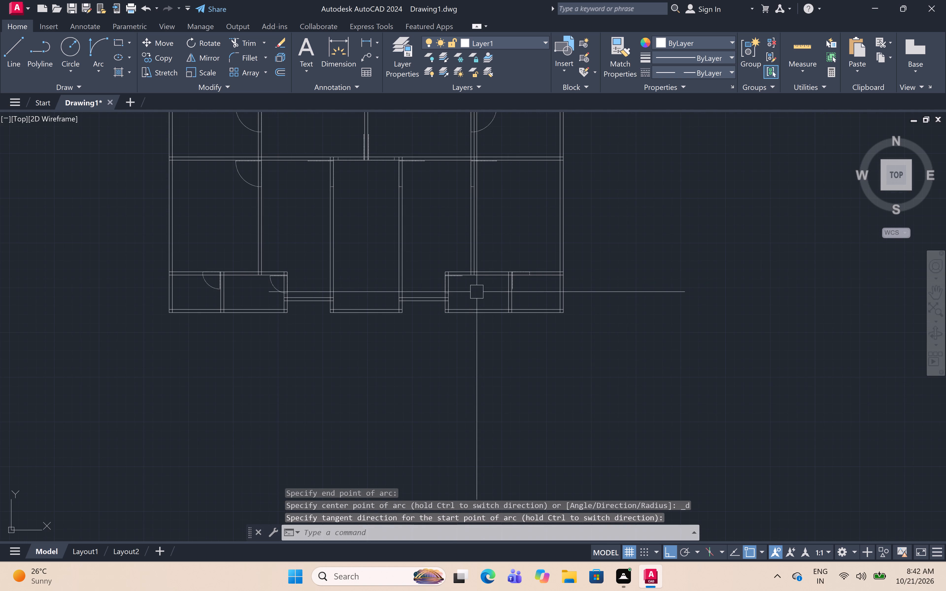
scroll(470, 289, "up", 4)
middle_click_drag(446, 277, 448, 297)
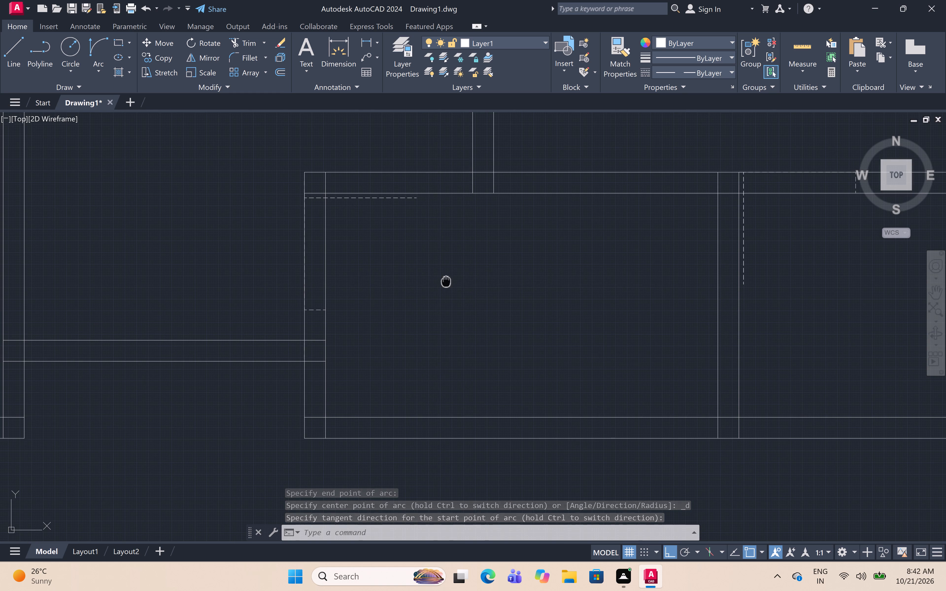
middle_click_drag(448, 297, 448, 335)
left_click(97, 45)
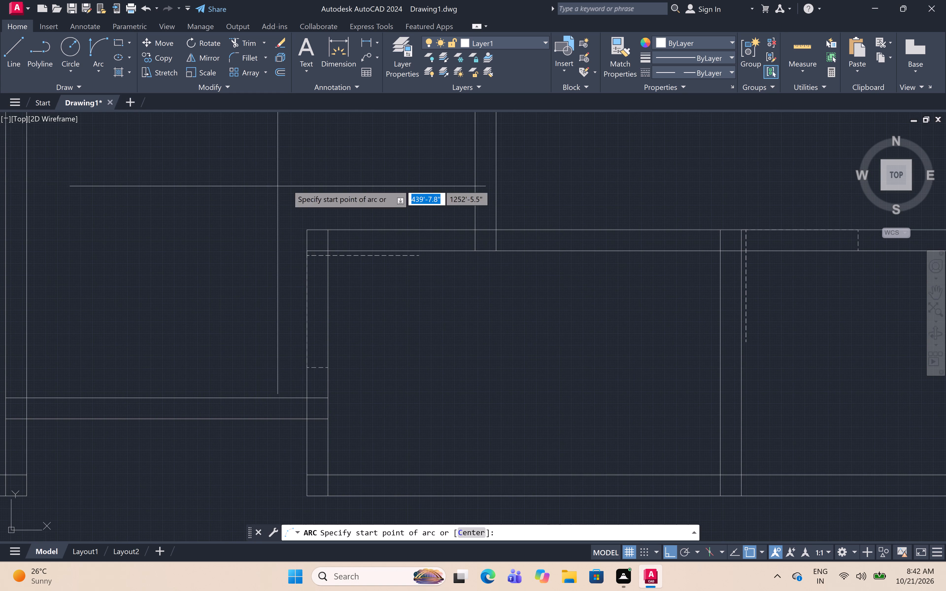
left_click(421, 255)
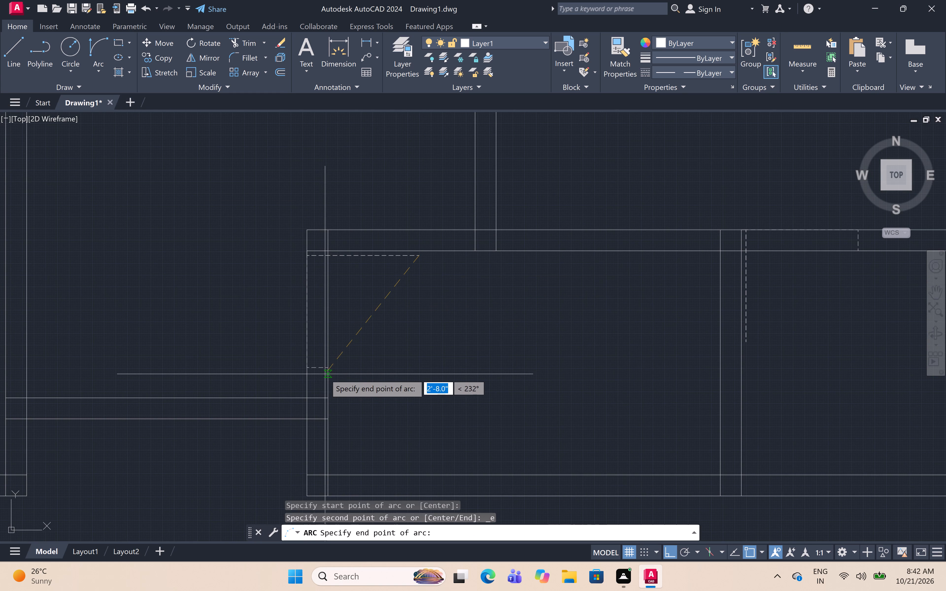
left_click(328, 367)
left_click_drag(455, 374, 454, 371)
In the plan's bottom-right corner room, draw an arc from the vertical dashed line's bottom to the short dashed line's lower end, starting rightward.
scroll(317, 273, "down", 4)
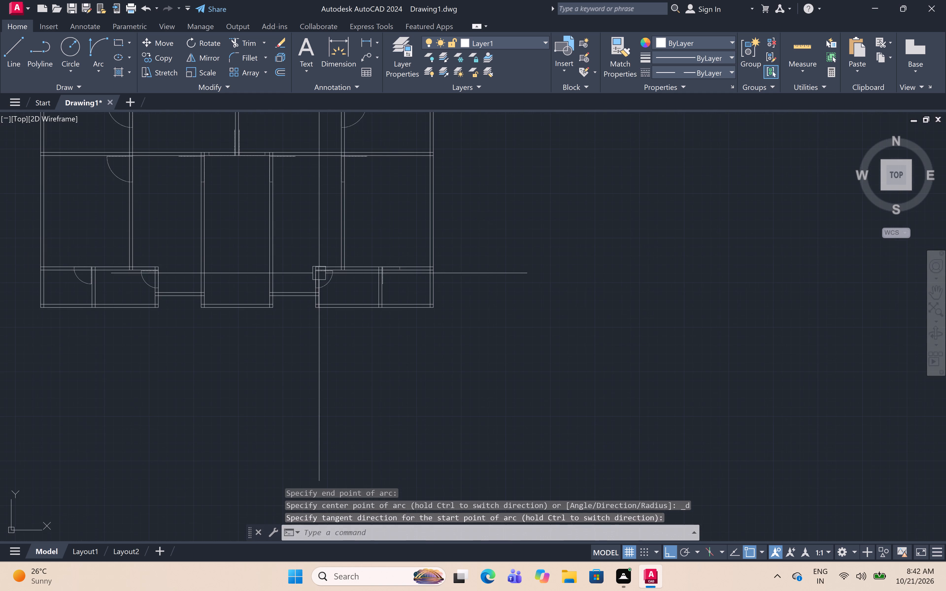
scroll(388, 279, "up", 5)
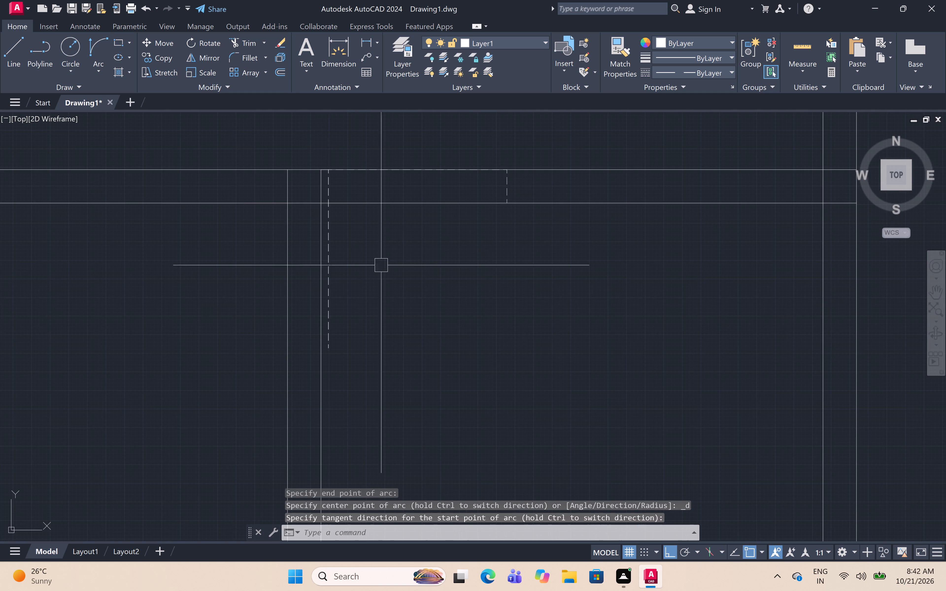
left_click(95, 41)
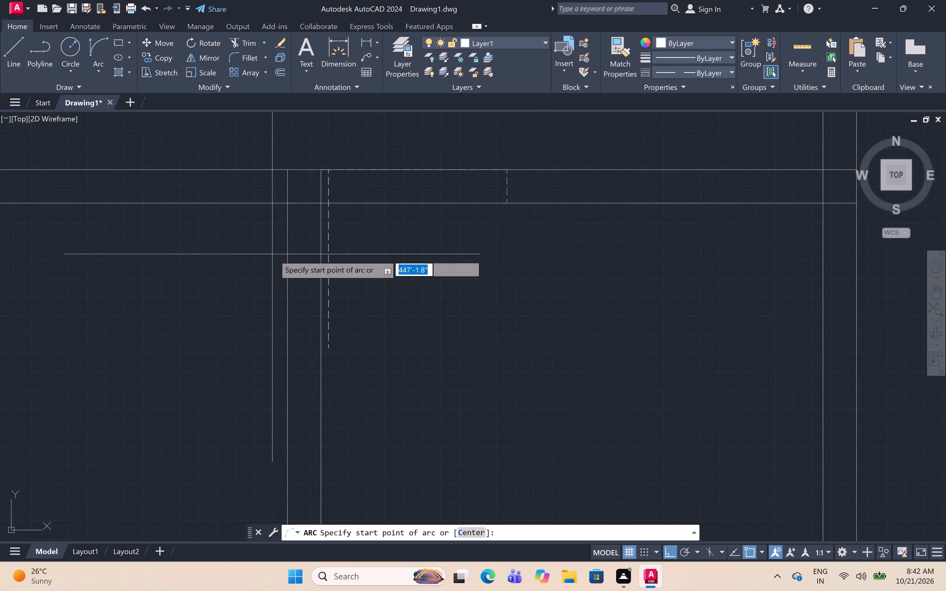
left_click(330, 347)
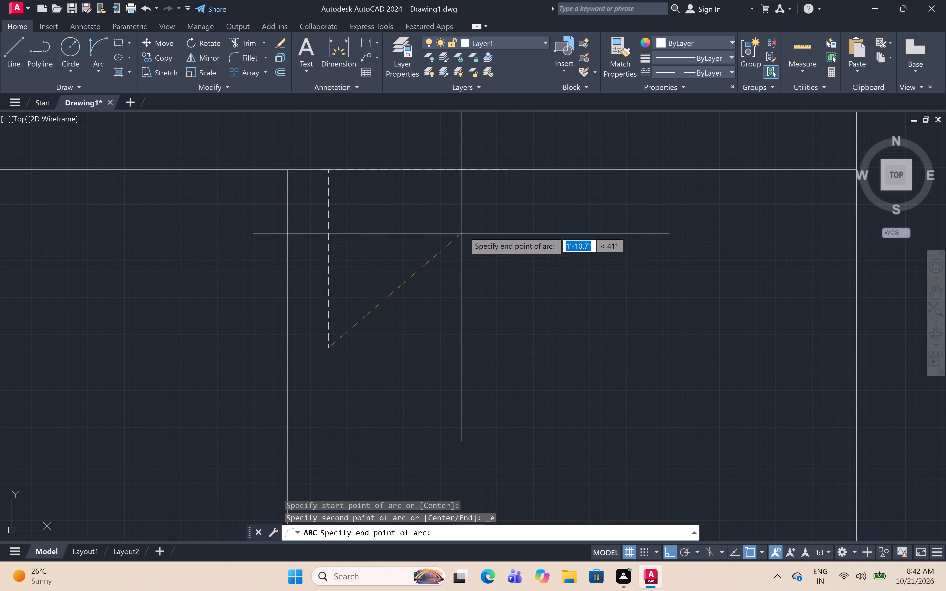
left_click(507, 200)
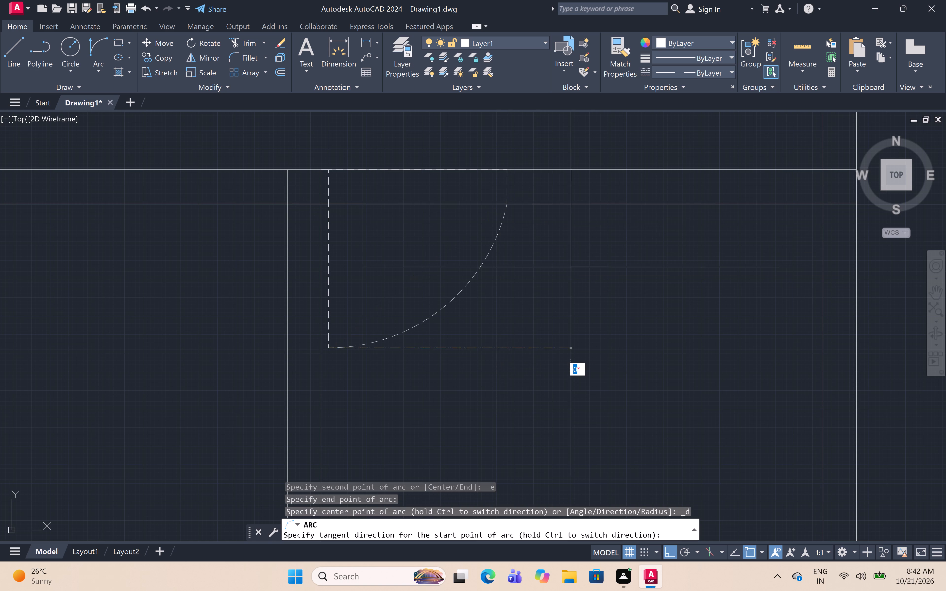
left_click(590, 279)
In the large room on the plan's lower right side, draw an arc from the horizontal dashed line's right end to the short dashed line's right end, starting downward.
scroll(563, 265, "down", 6)
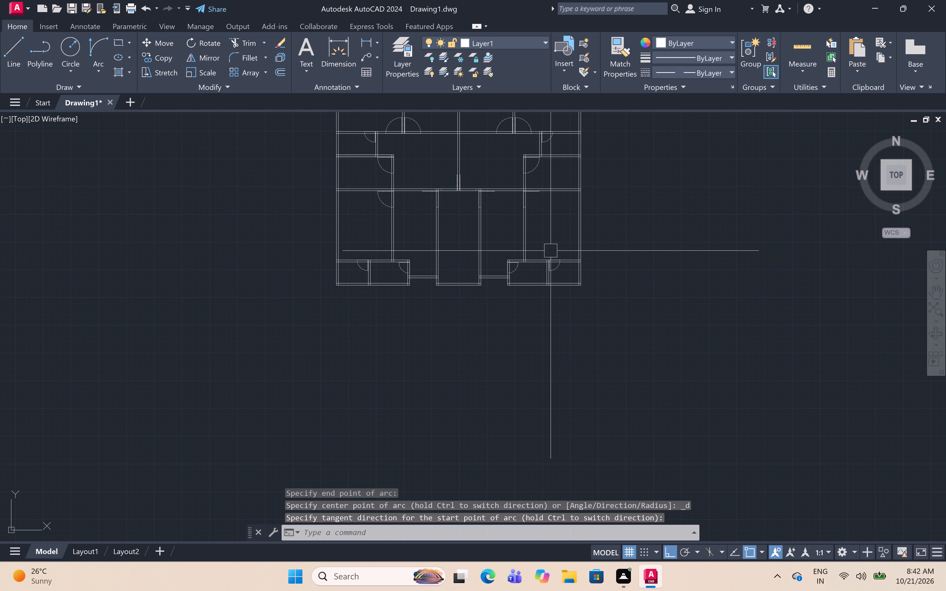
scroll(555, 191, "up", 5)
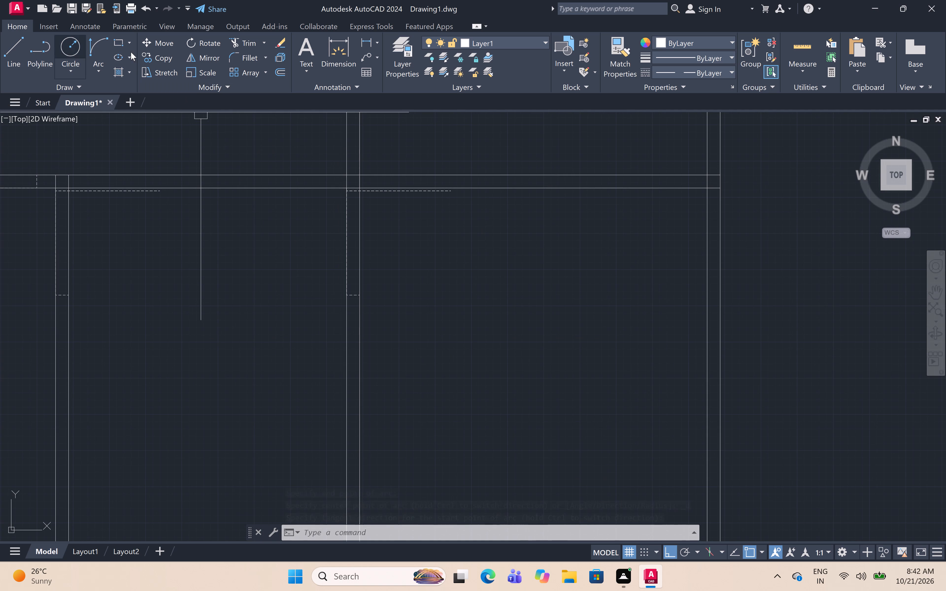
left_click(95, 50)
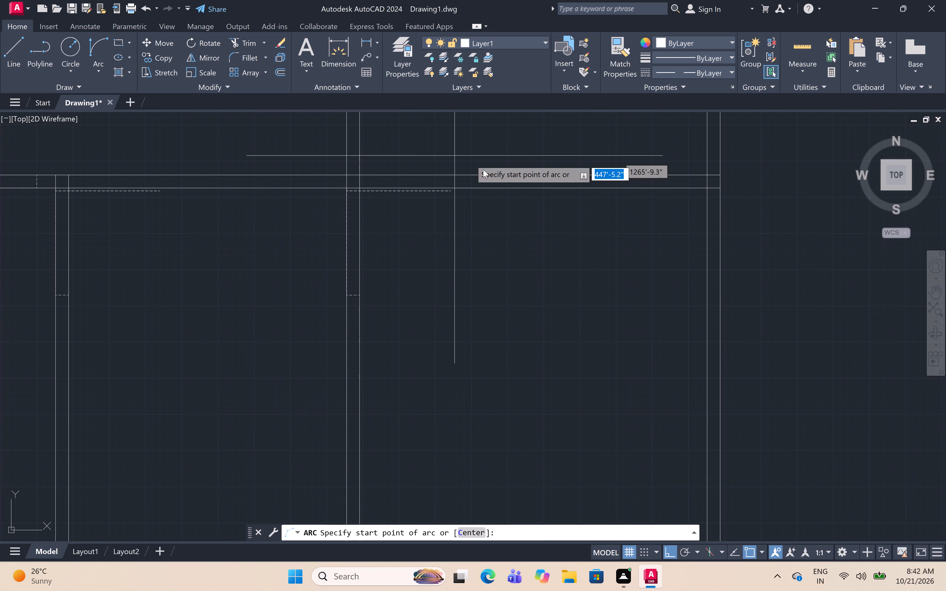
left_click(448, 190)
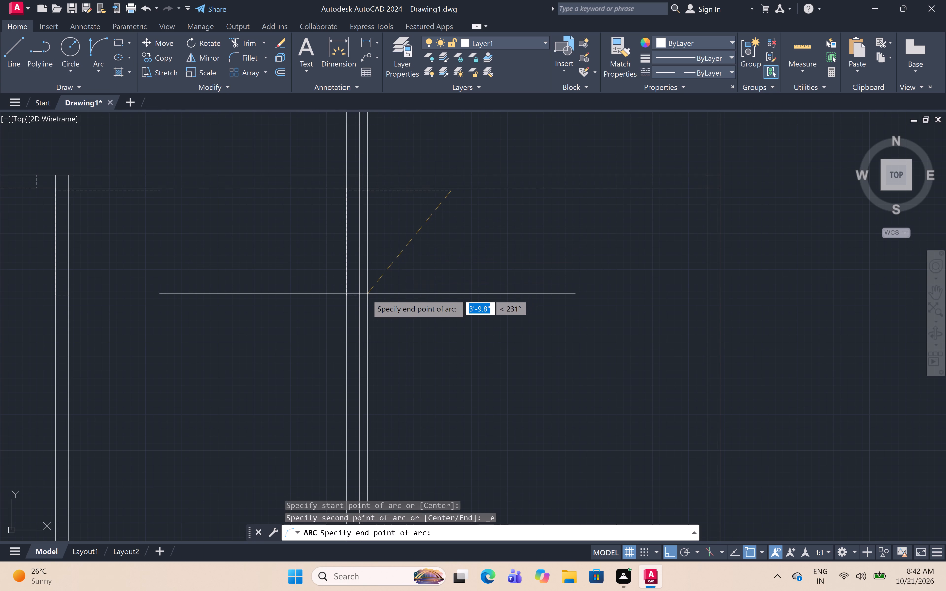
left_click(360, 297)
left_click(489, 343)
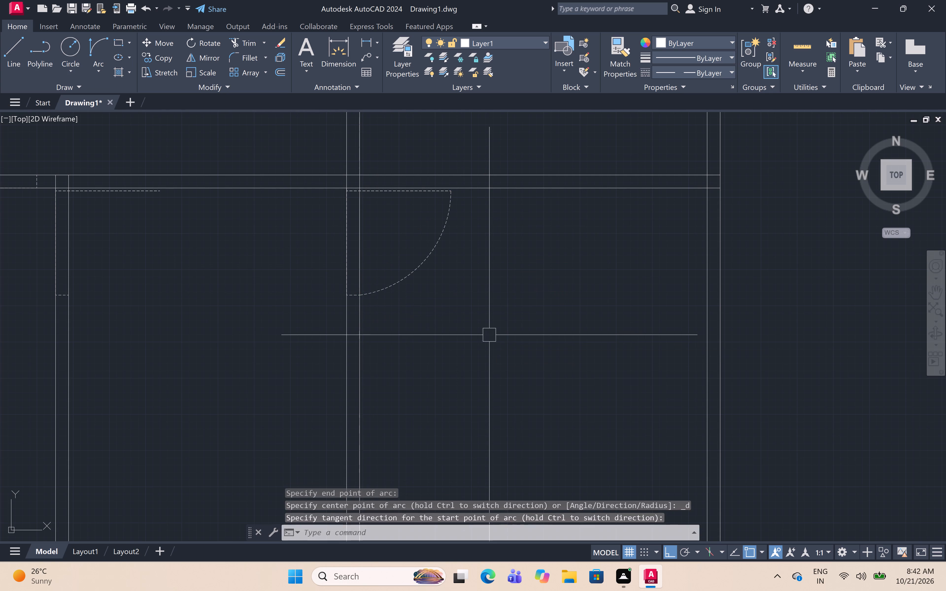
At the bottom central room's right wall, draw an arc from the horizontal dashed line's right end to the short dashed line's right end, starting downward.
scroll(514, 282, "down", 4)
scroll(446, 276, "up", 5)
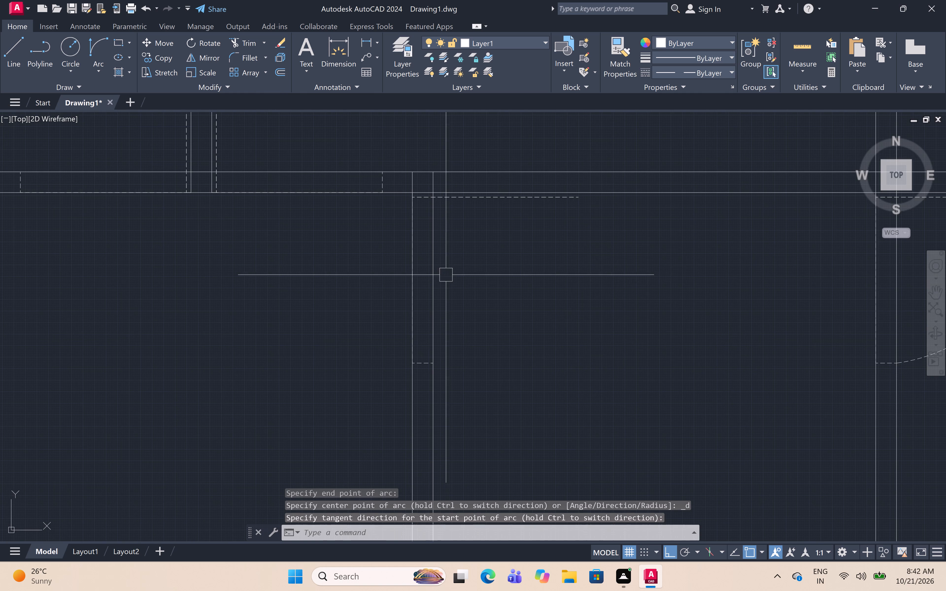
left_click(99, 48)
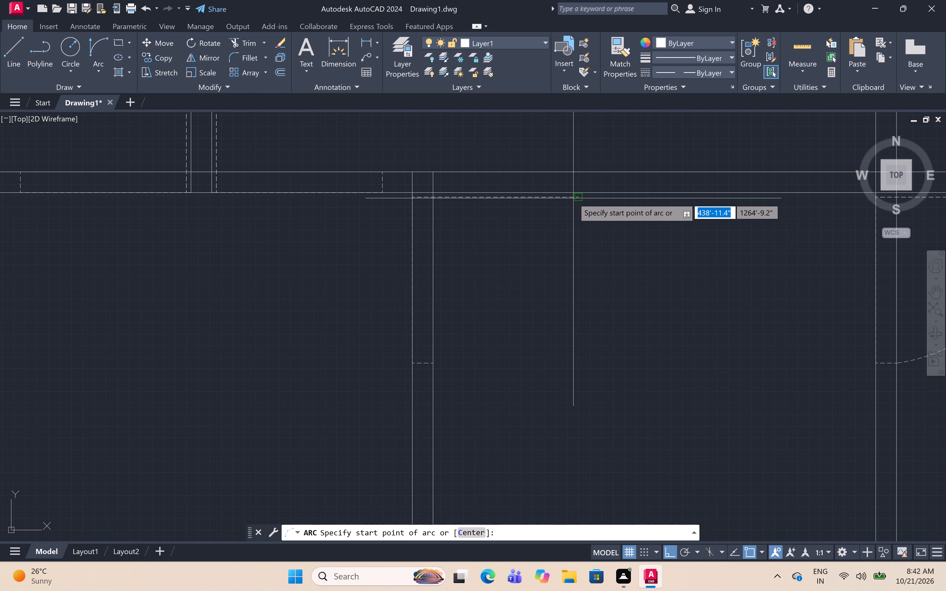
left_click(578, 196)
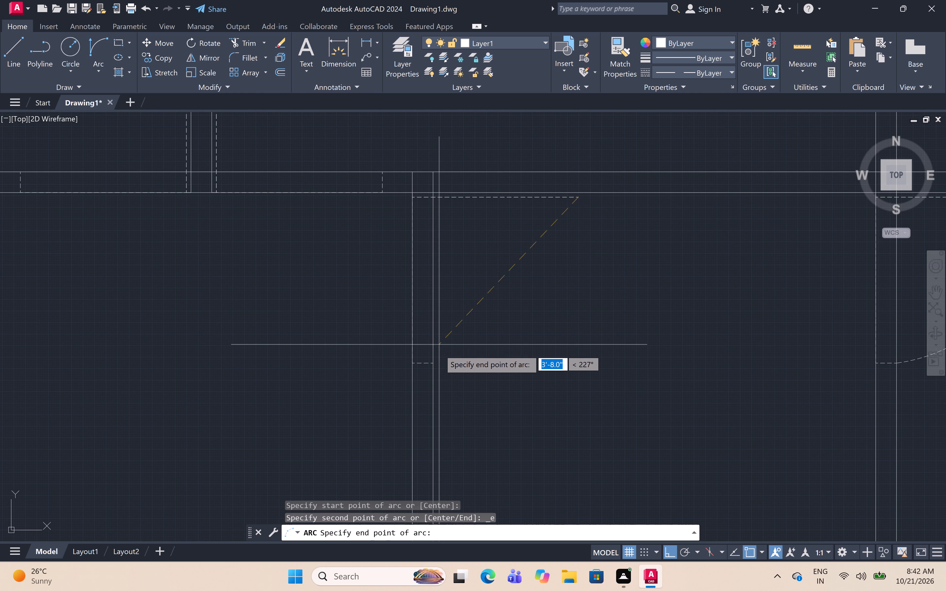
left_click(438, 361)
left_click_drag(518, 381, 519, 373)
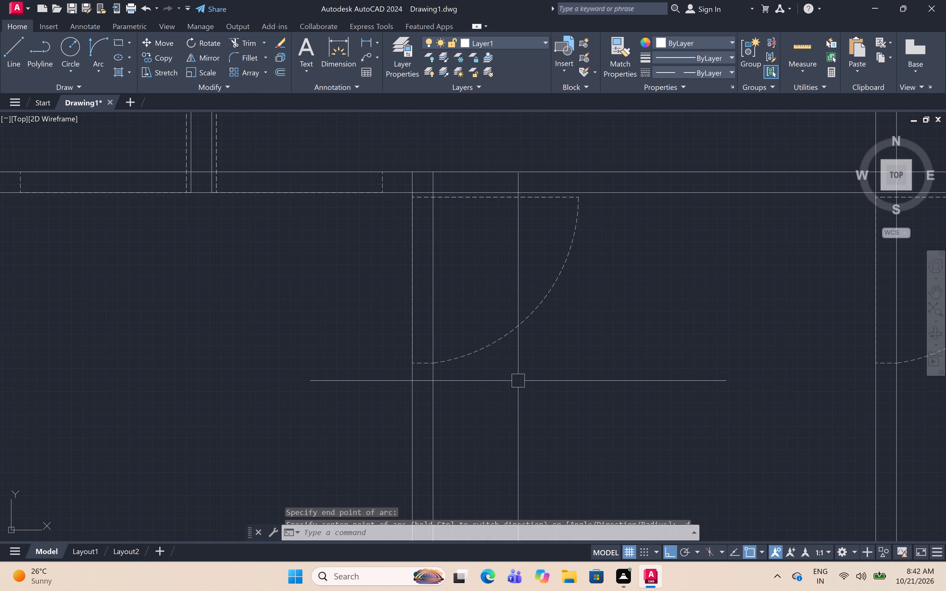
At the bottom central room's left wall, draw an arc from the horizontal dashed line's left end to the short dashed line's left end, starting downward.
scroll(609, 219, "down", 4)
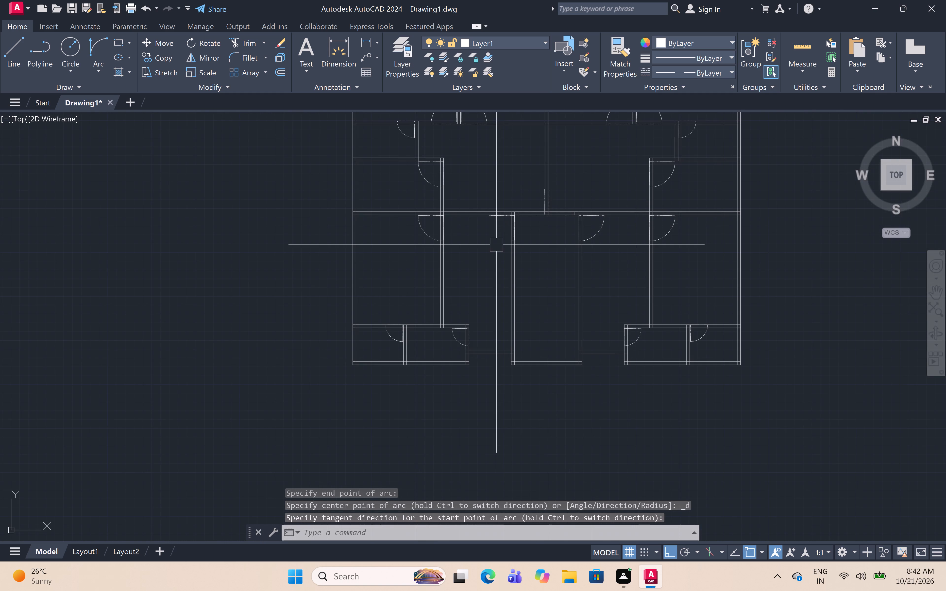
scroll(508, 236, "up", 4)
scroll(508, 227, "down", 1)
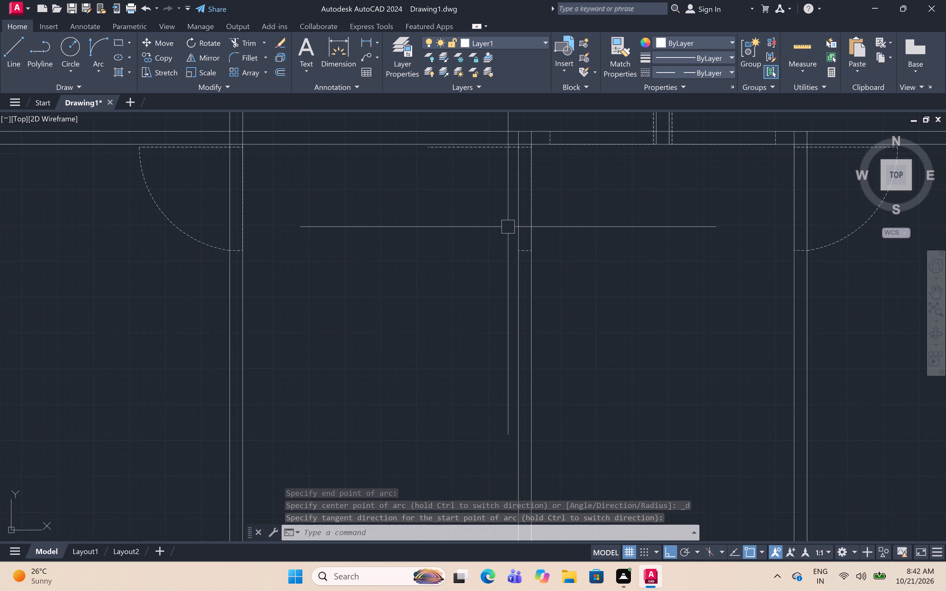
scroll(508, 227, "down", 1)
middle_click_drag(508, 227, 492, 302)
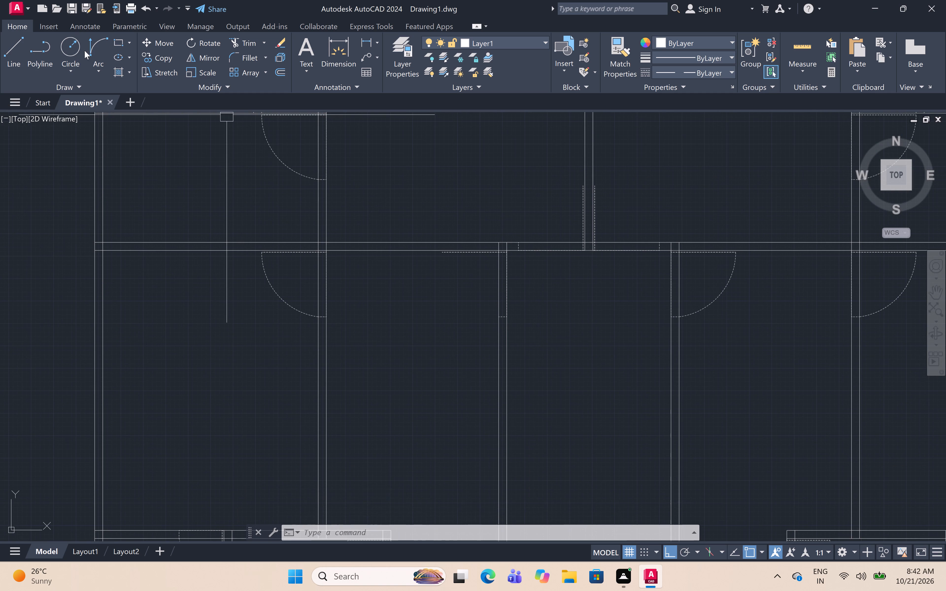
left_click(101, 50)
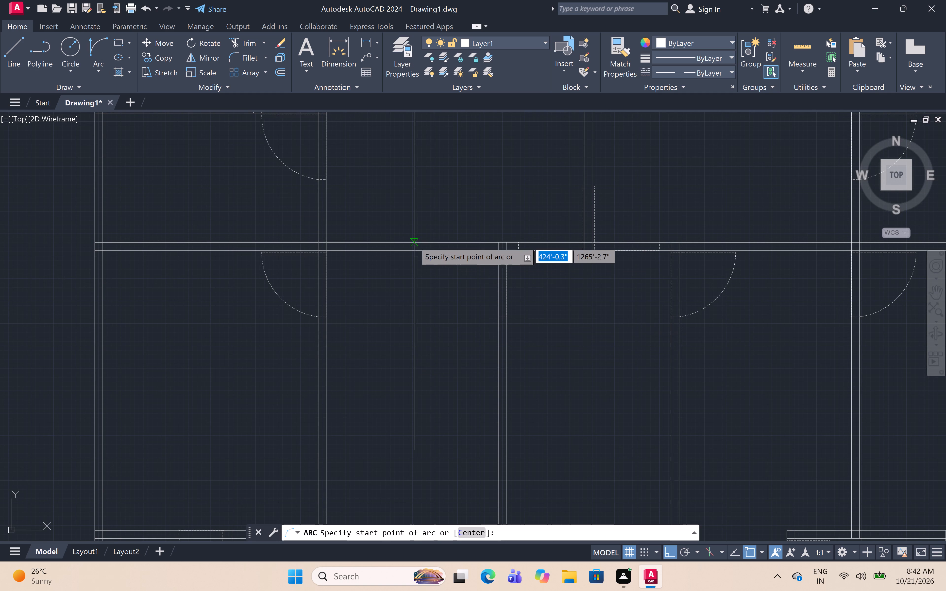
scroll(448, 264, "up", 1)
left_click(440, 245)
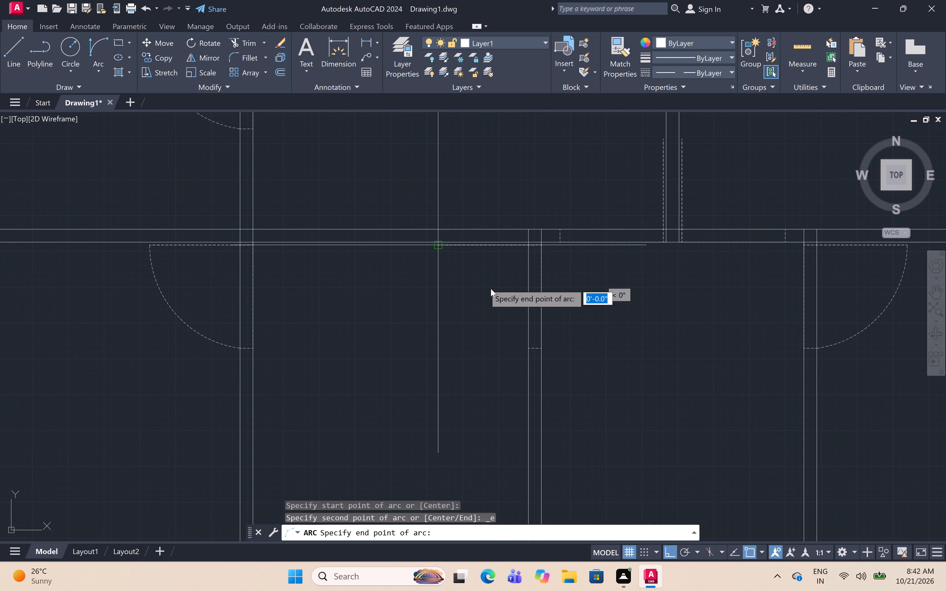
left_click(526, 346)
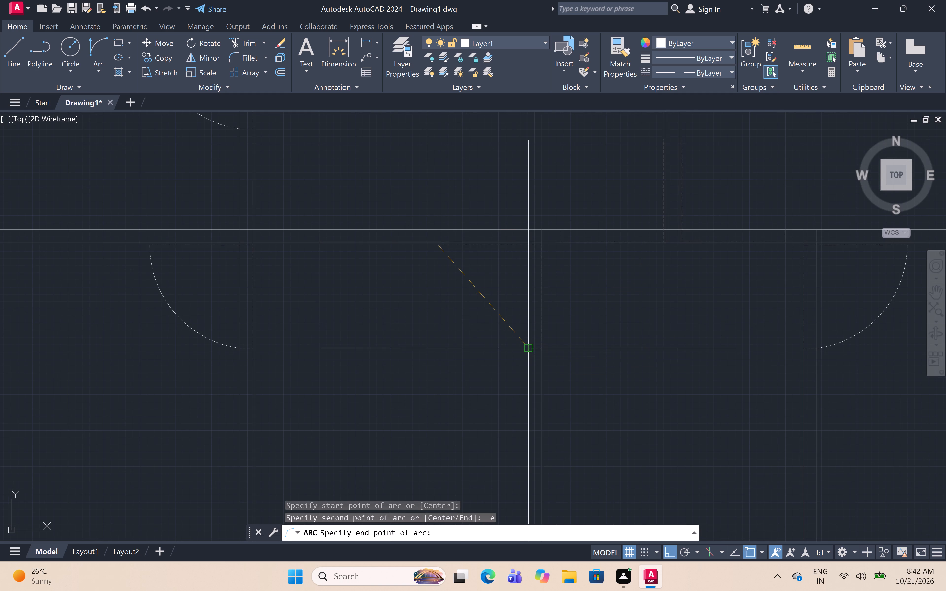
left_click(425, 432)
Left of the central dividing wall's lower end, draw an arc from the vertical dashed line's top to the short dashed line's upper end, starting leftward.
scroll(509, 313, "down", 3)
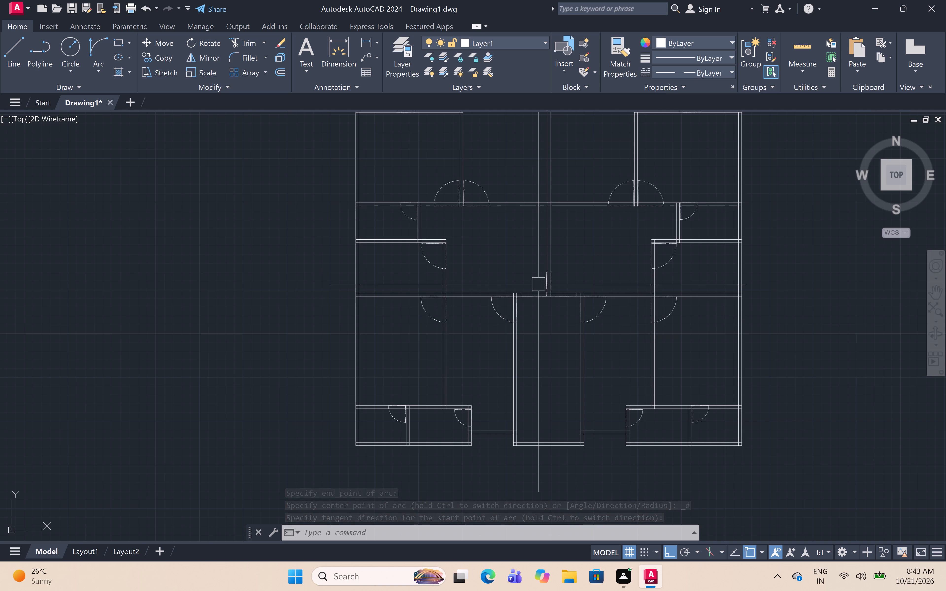
scroll(539, 284, "up", 3)
middle_click_drag(536, 280, 389, 323)
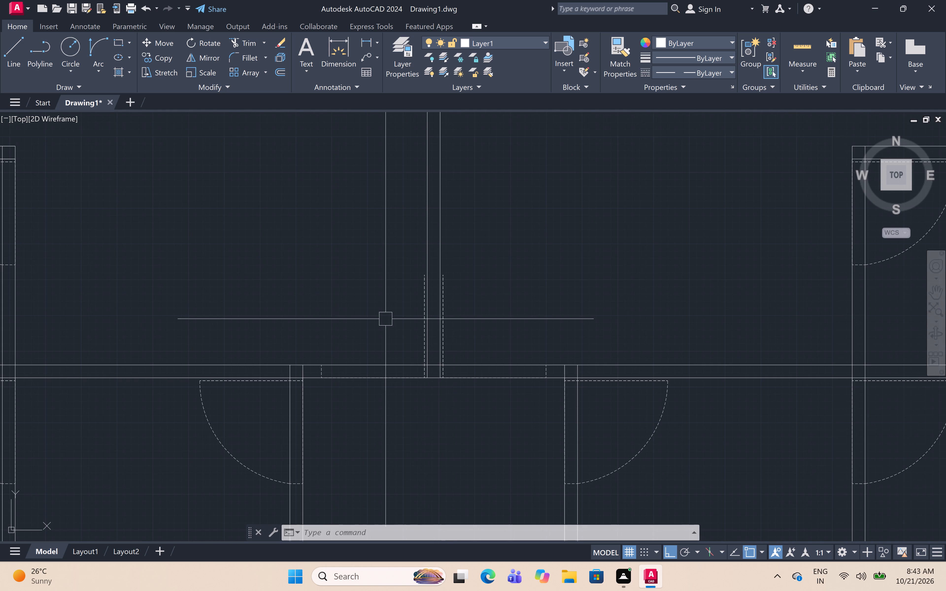
left_click(99, 48)
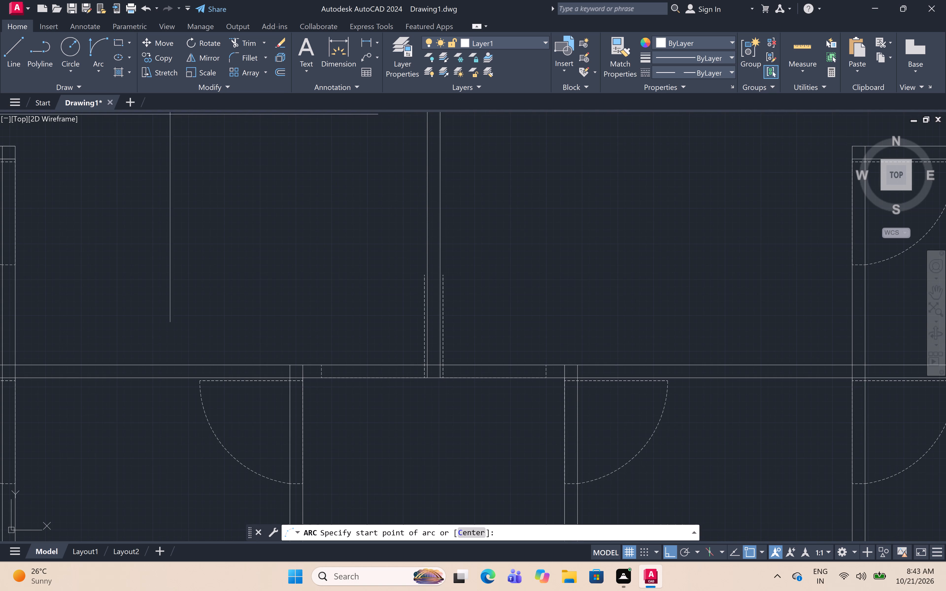
scroll(430, 265, "up", 1)
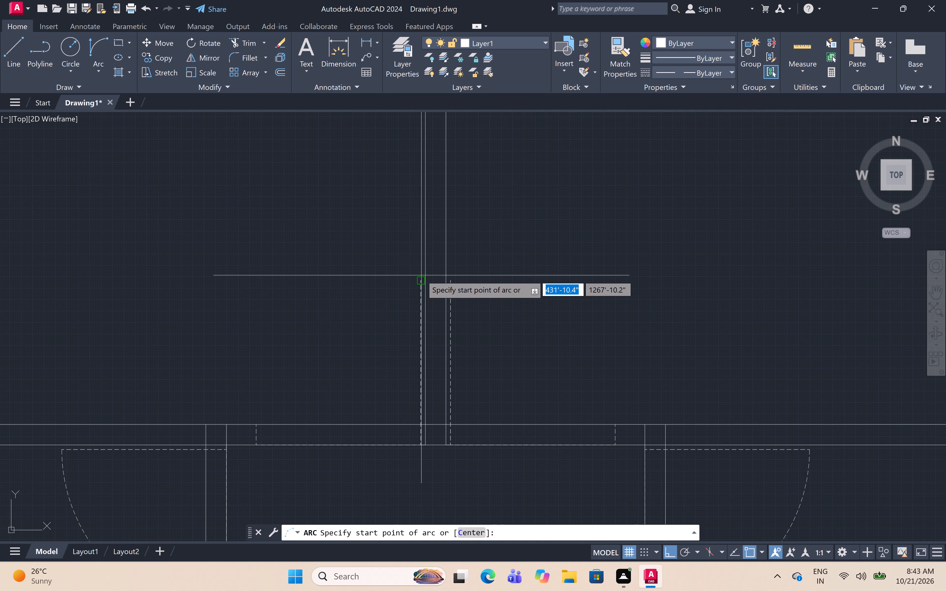
left_click(421, 275)
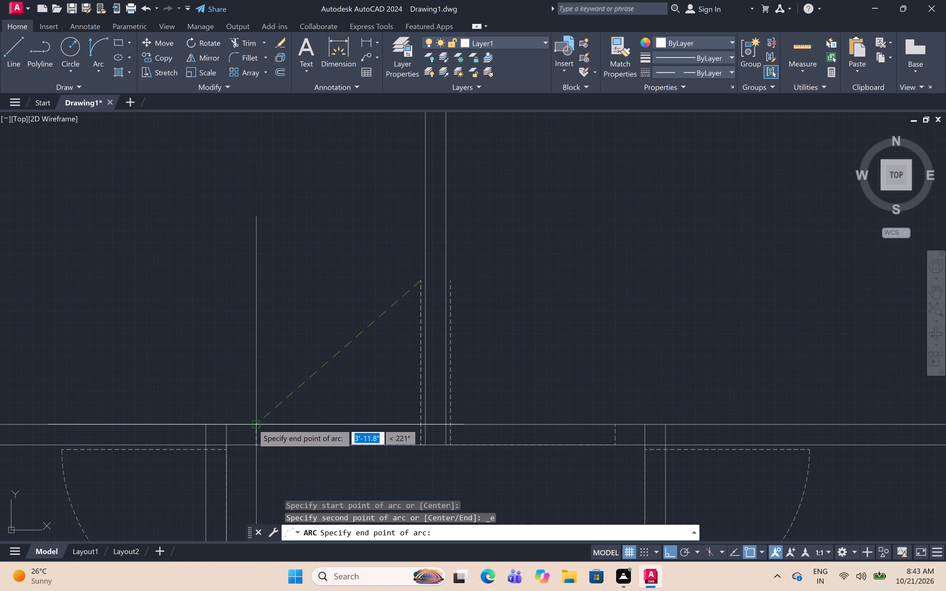
left_click(253, 423)
left_click(187, 400)
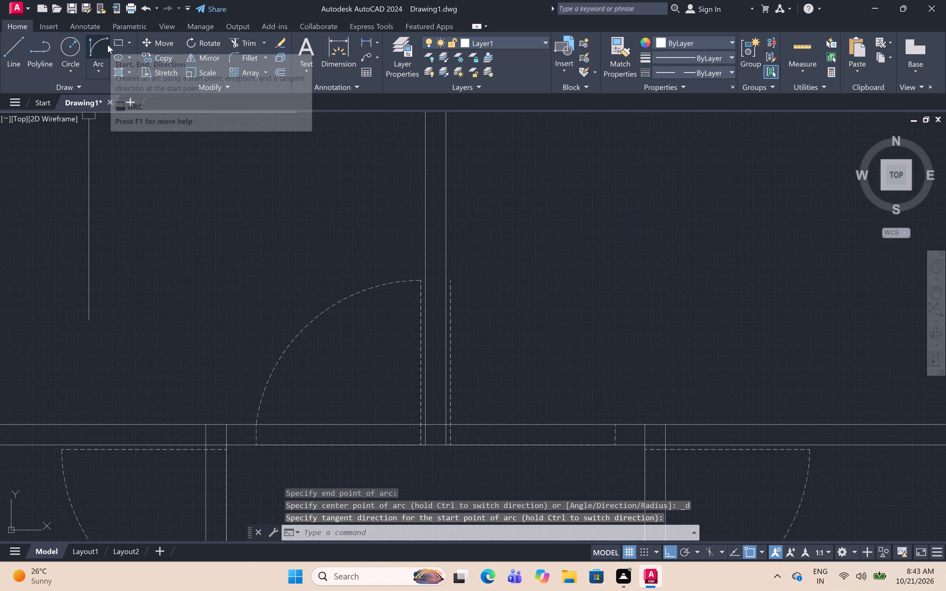
Right of the central dividing wall's lower end, draw an arc from the vertical dashed line's top to the short dashed line's upper end, starting rightward.
left_click(95, 55)
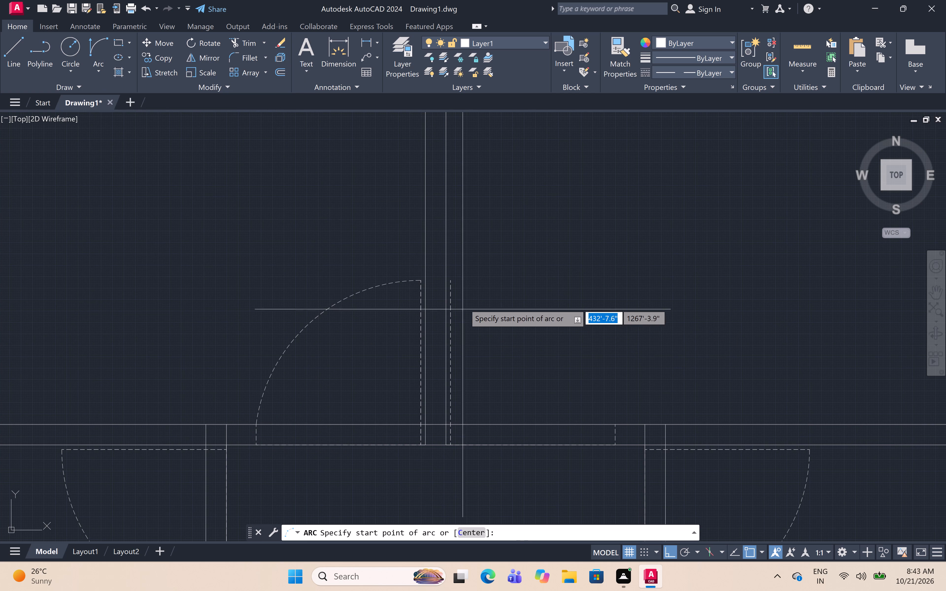
left_click(449, 282)
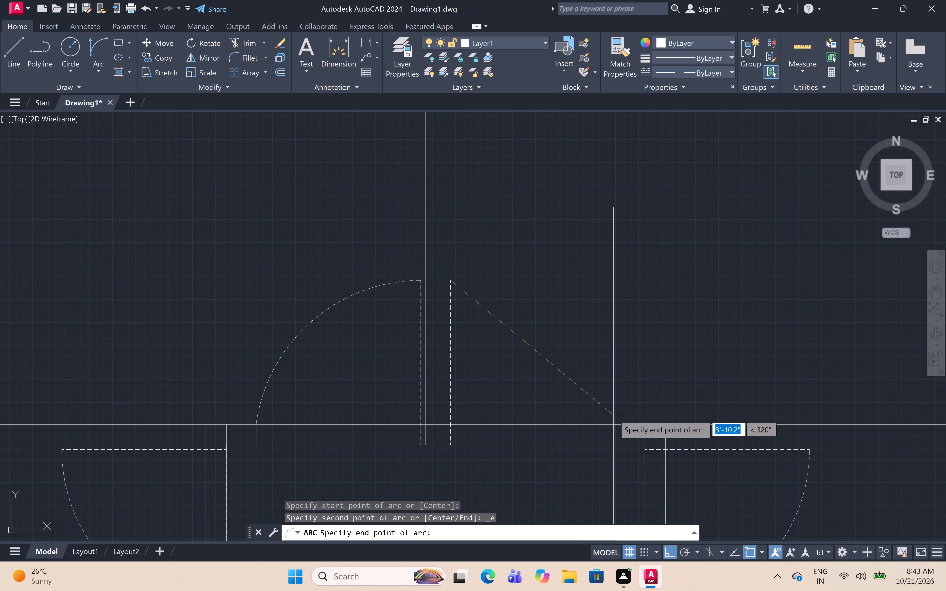
left_click_drag(615, 426, 614, 422)
left_click(655, 343)
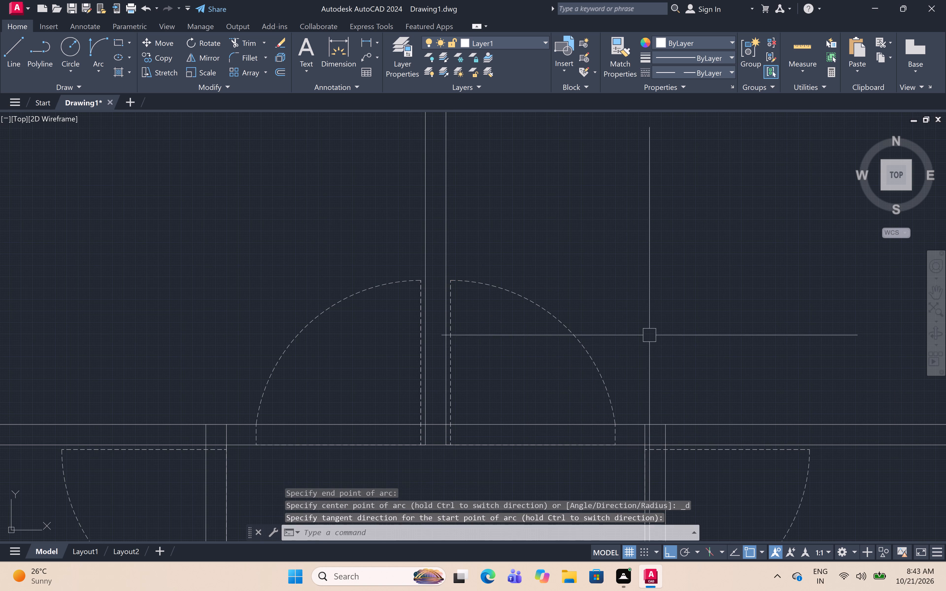
scroll(628, 315, "down", 5)
middle_click_drag(625, 347, 595, 392)
key("Escape")
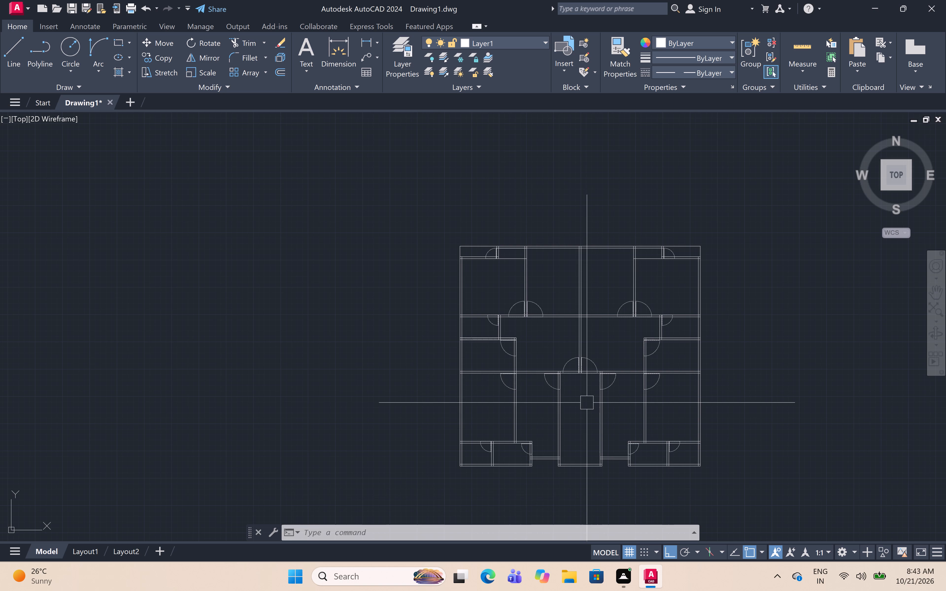
Offset the vertical dashed line of the door in the plan's top-left corner 1" leftward, into its swing.
scroll(502, 244, "up", 4)
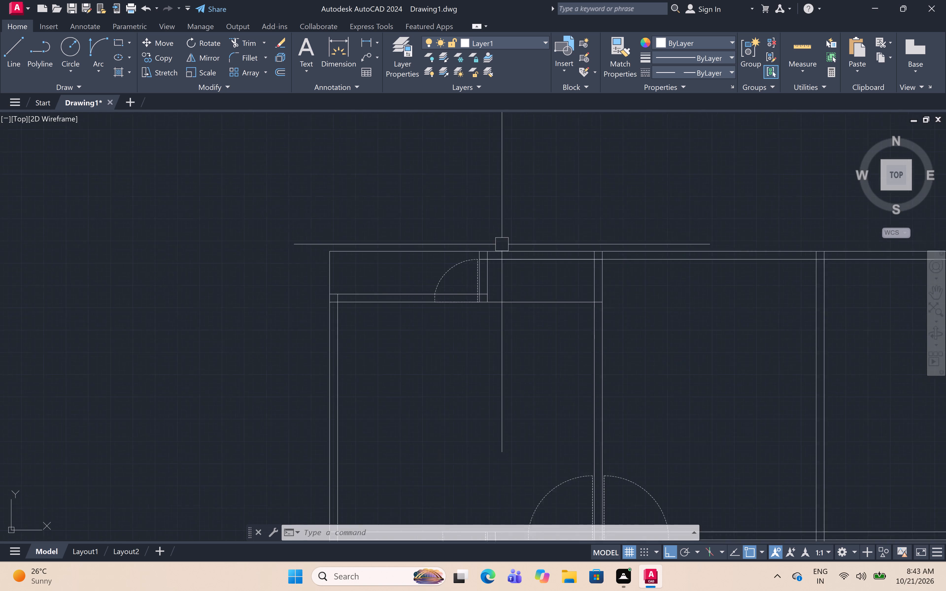
type("OFF")
key("space")
key("1")
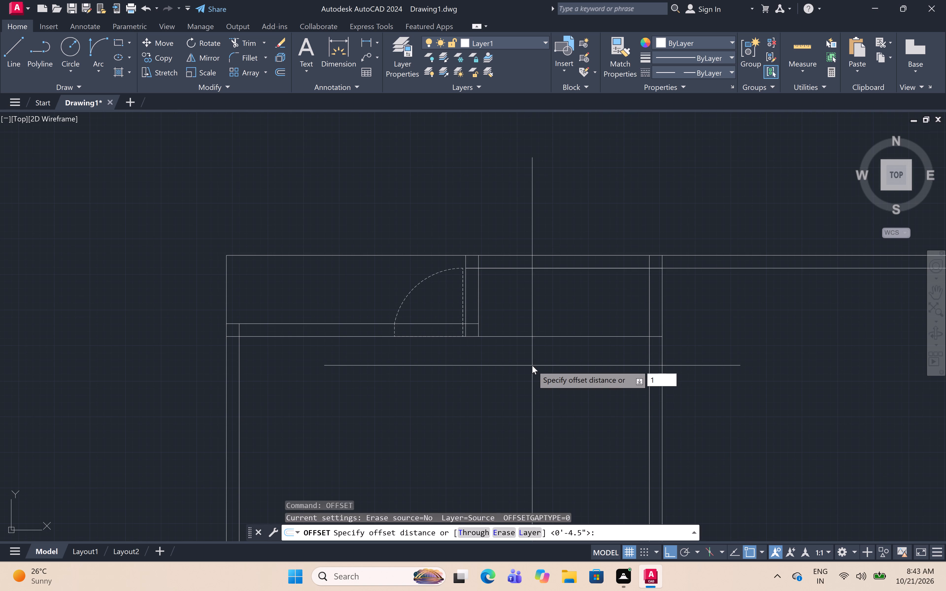
key("shift+quotedbl")
key("space")
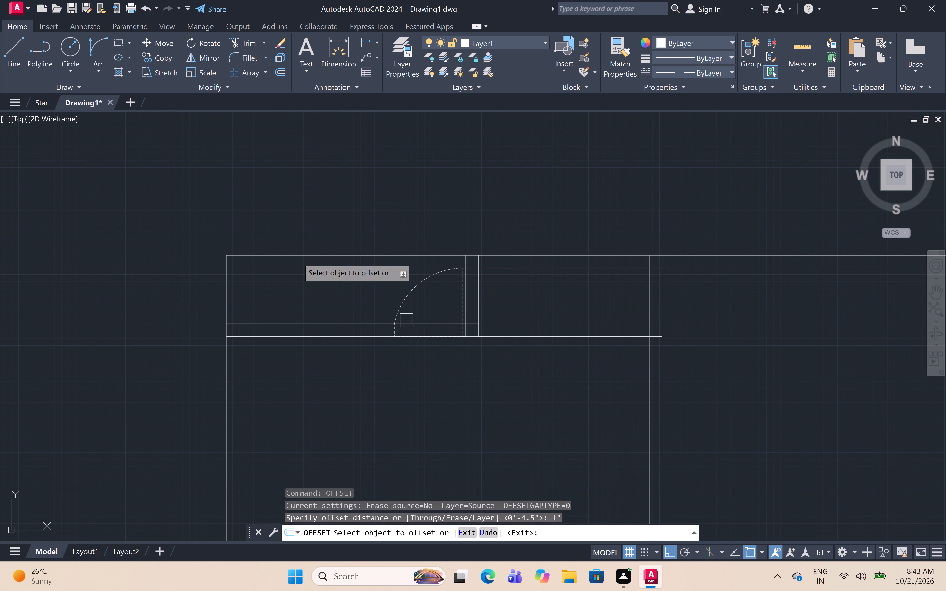
scroll(457, 284, "up", 2)
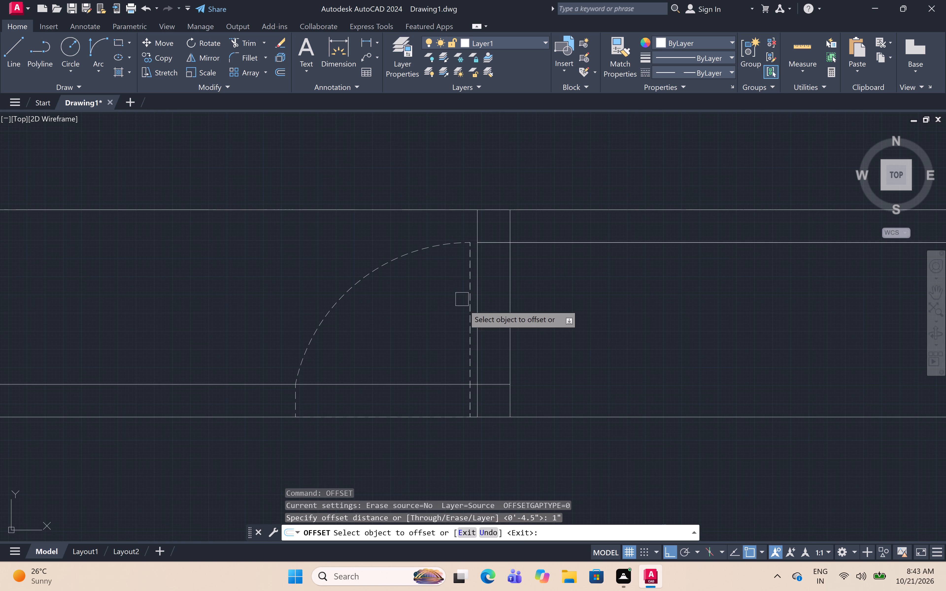
left_click_drag(464, 305, 458, 304)
left_click(401, 303)
Offset the vertical dashed line of the mirrored door in the plan's top-right corner 1" rightward, into its swing.
scroll(409, 275, "down", 5)
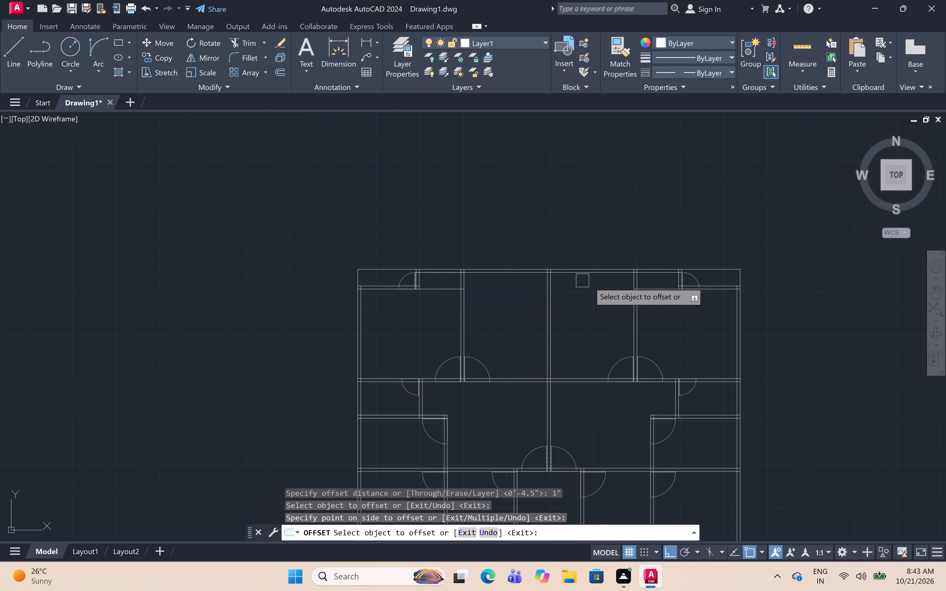
scroll(703, 272, "up", 4)
scroll(592, 336, "up", 1)
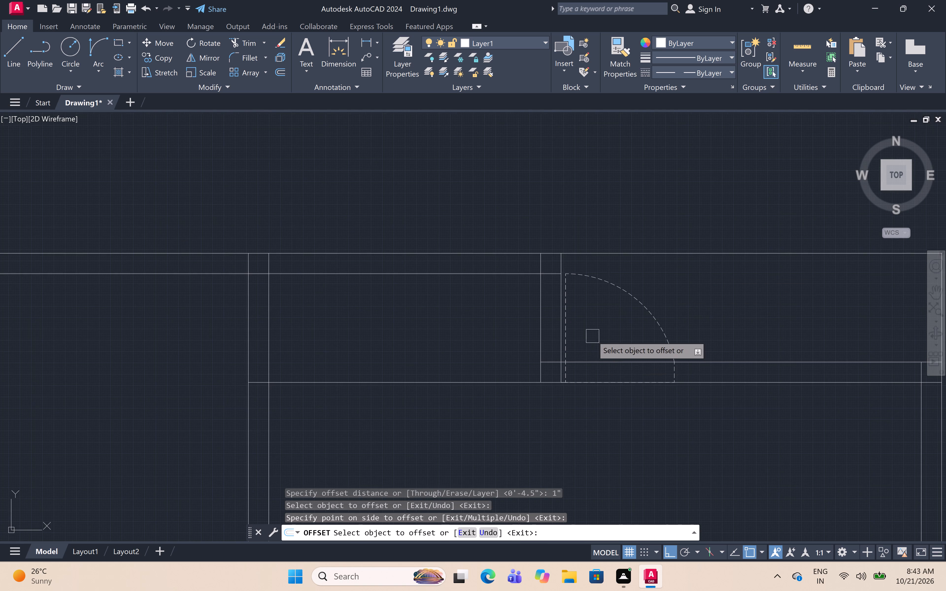
left_click(554, 310)
left_click(636, 296)
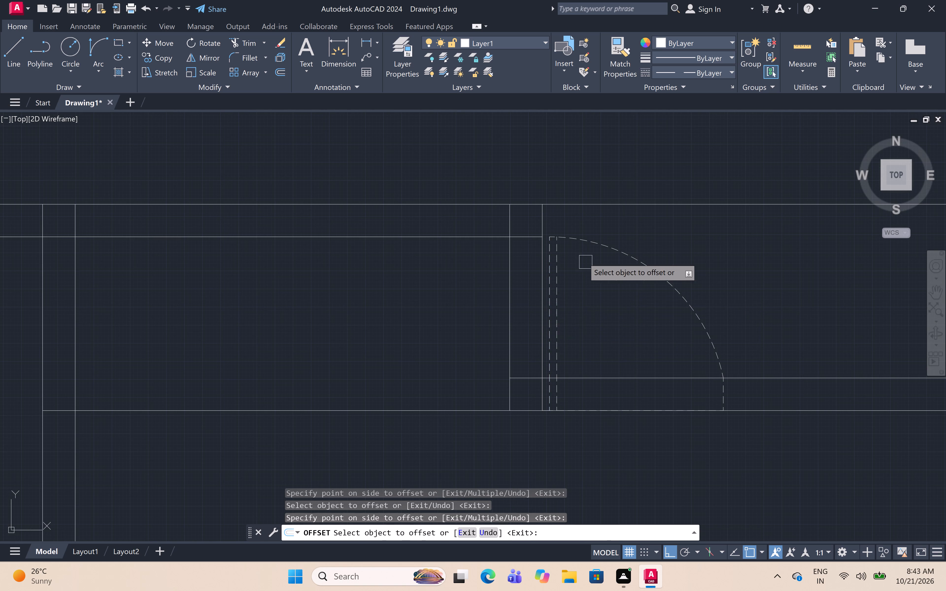
Offset the vertical dashed lines of the door pair flanking the upper-right dividing wall's lower end 1" outward, into their swings.
scroll(583, 257, "down", 6)
scroll(551, 325, "up", 6)
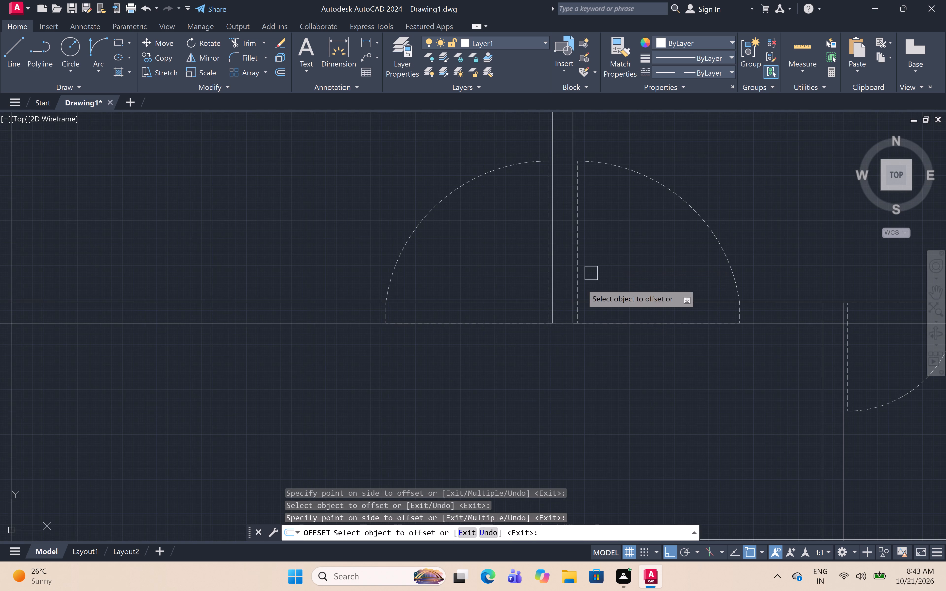
left_click(582, 271)
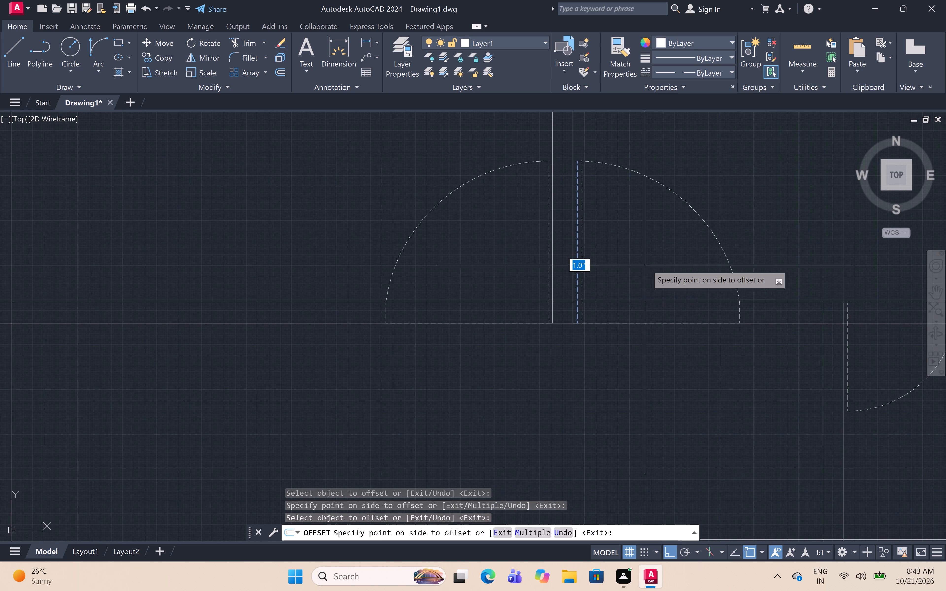
left_click(647, 265)
left_click(543, 272)
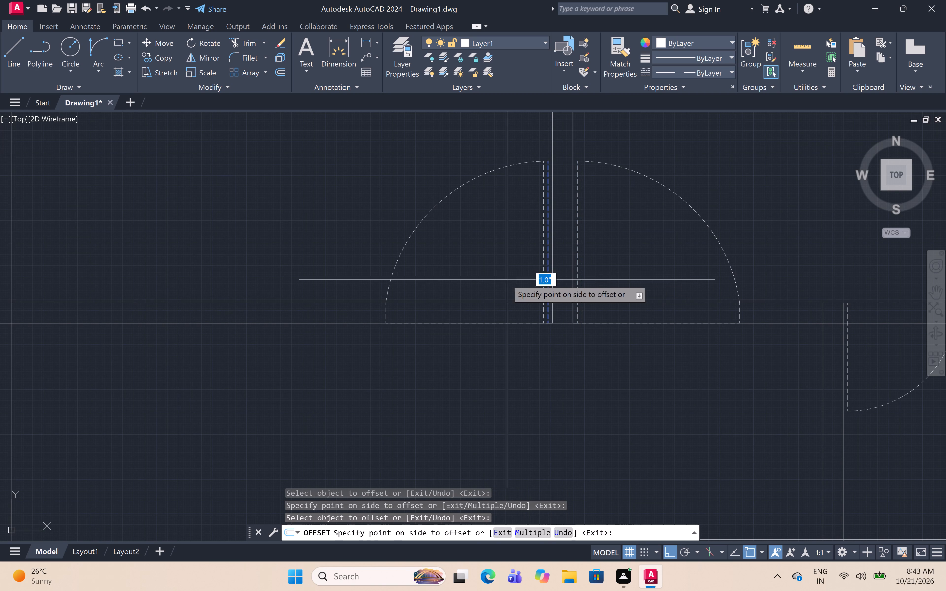
left_click(507, 280)
Offset the vertical dashed lines of the door pair flanking the upper-left dividing wall's lower end 1" outward, into their swings.
scroll(542, 260, "down", 5)
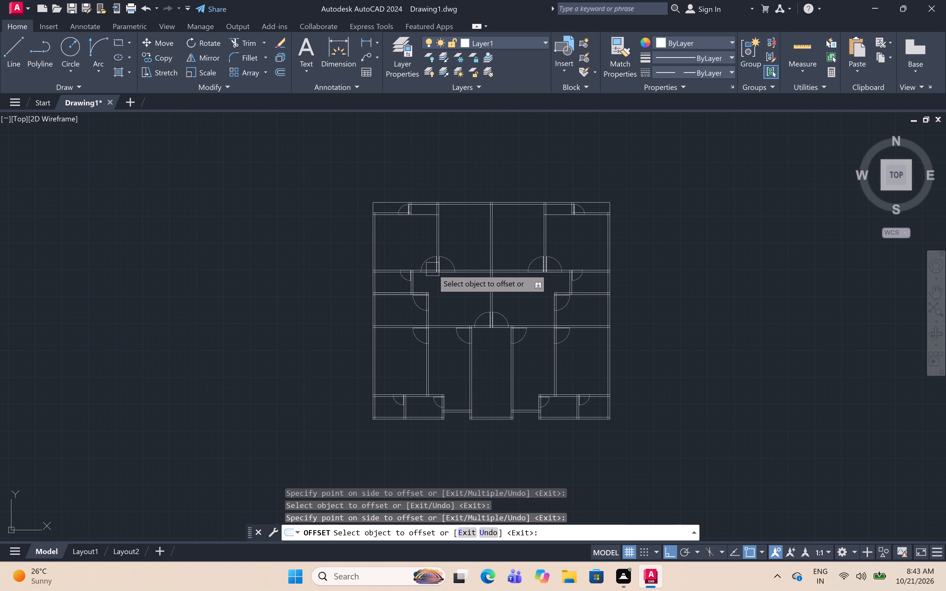
scroll(440, 263, "up", 6)
left_click(426, 273)
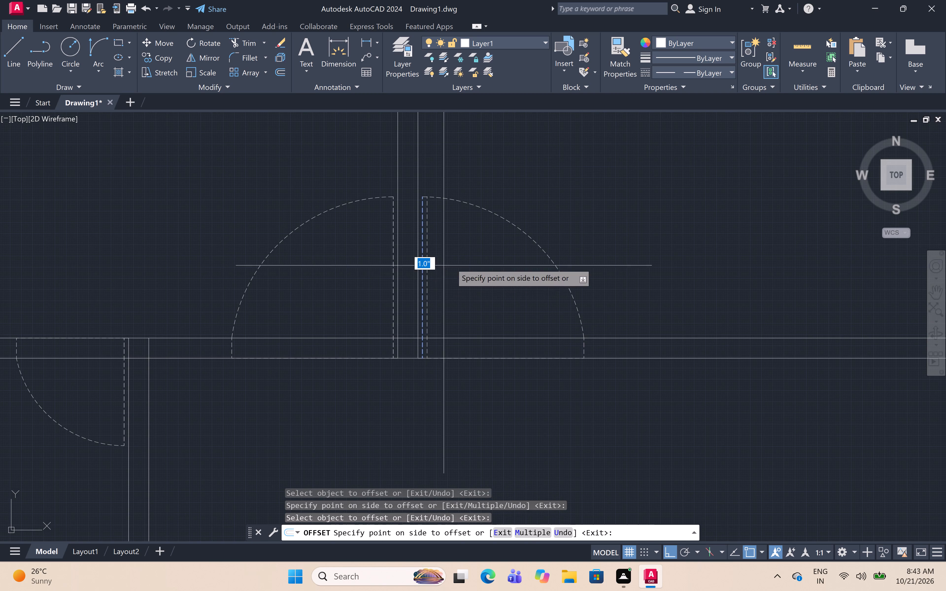
left_click(453, 263)
left_click(388, 281)
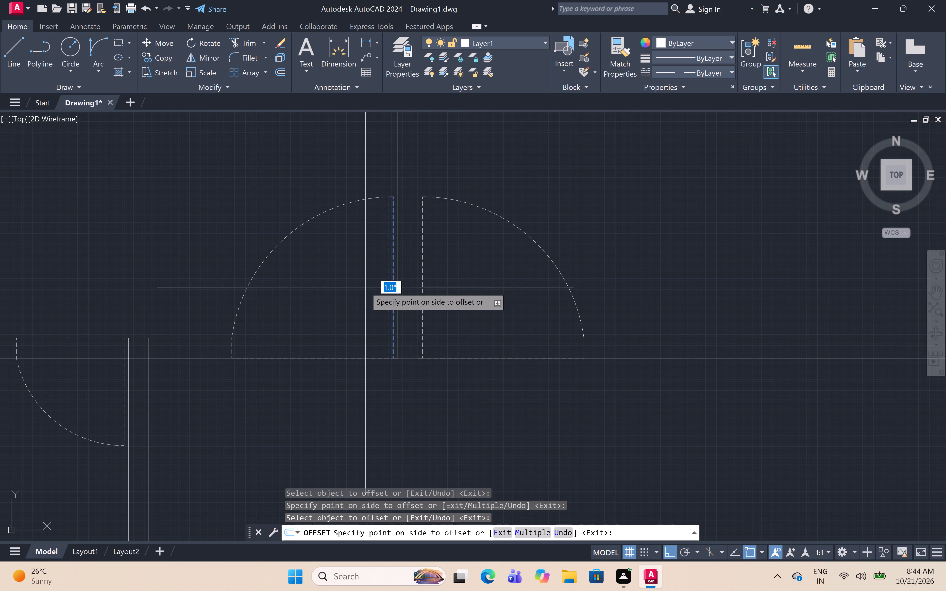
left_click(365, 287)
Offset the vertical dashed line of the small door in the plan's left-middle room 1" leftward, into its swing.
scroll(411, 258, "down", 4)
scroll(359, 279, "up", 5)
left_click_drag(442, 304, 425, 299)
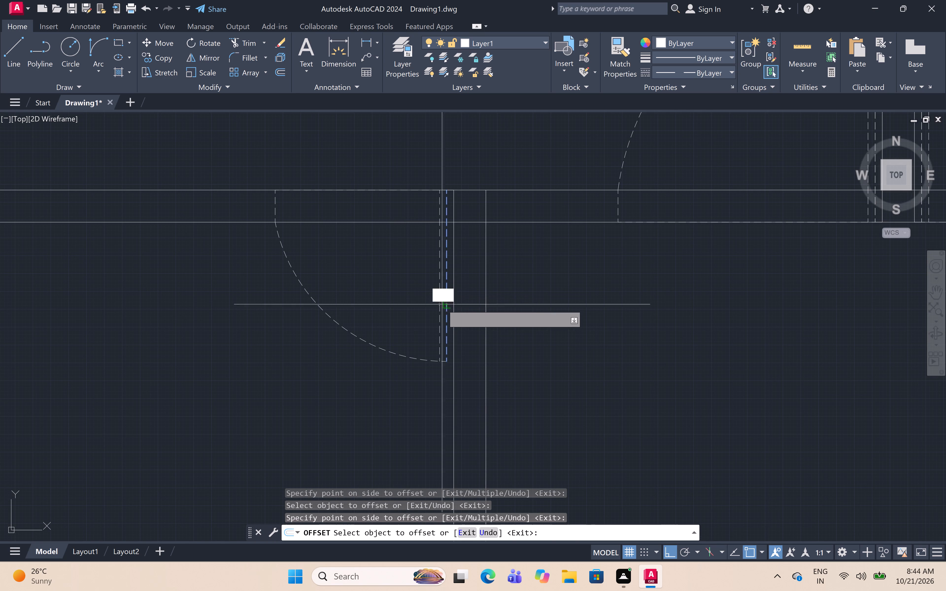
left_click(392, 293)
Offset the horizontal dashed lines of the two doors on the left inner wall, above and below the main cross wall, 1" downward.
scroll(410, 252, "down", 5)
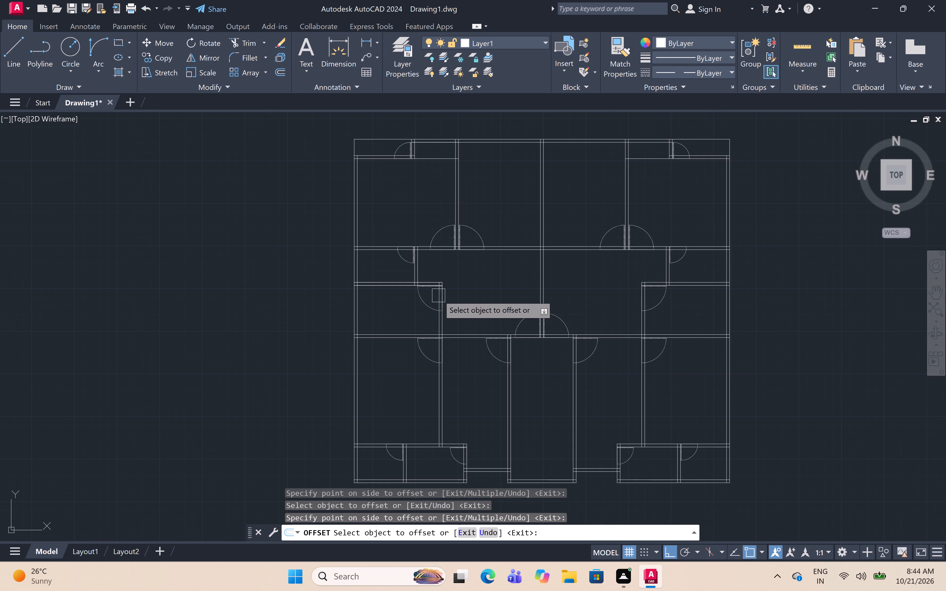
scroll(433, 291, "up", 5)
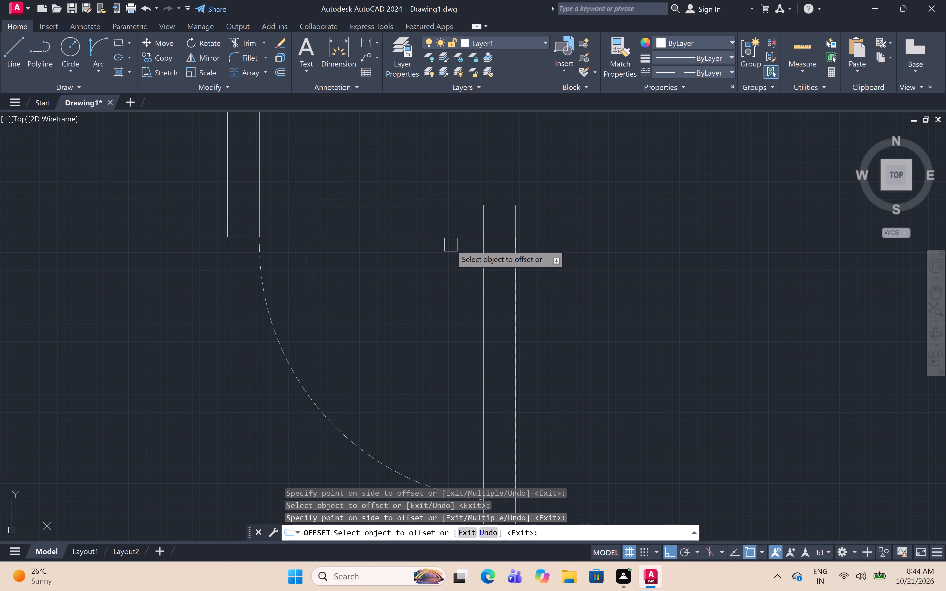
left_click(451, 248)
left_click(452, 308)
scroll(448, 256, "down", 5)
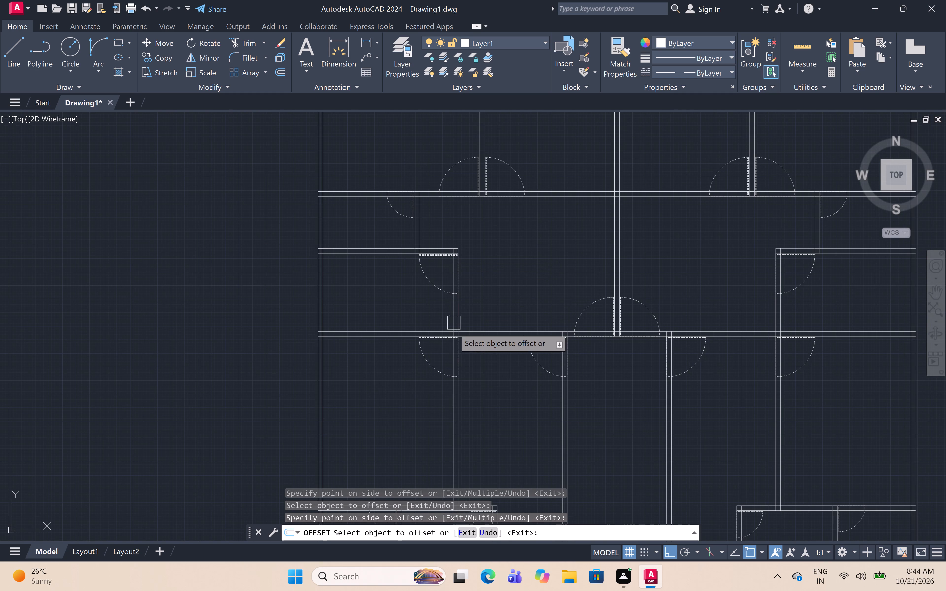
scroll(447, 355, "up", 5)
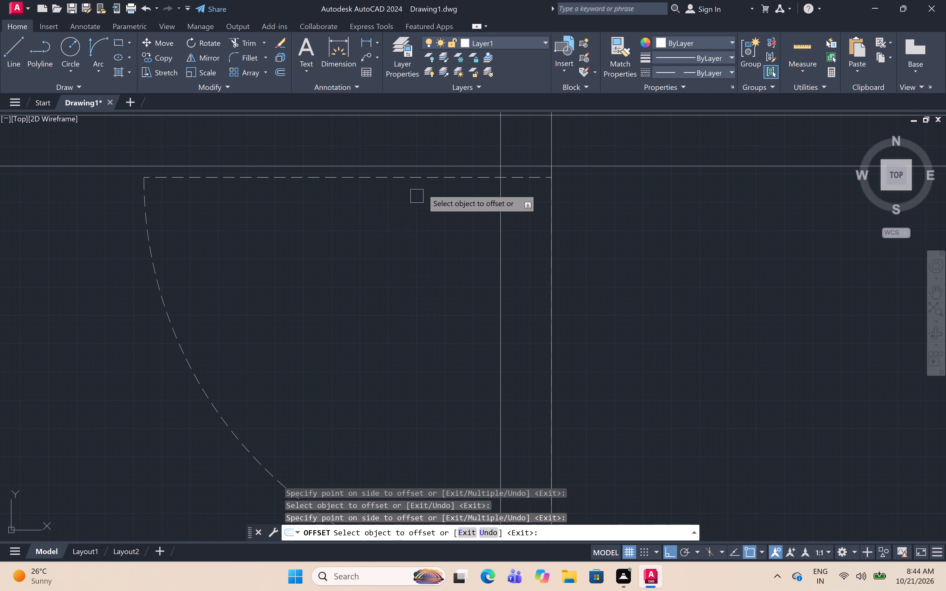
left_click(427, 179)
left_click(451, 255)
Offset the vertical dashed line of the small door in the bottom-left corner room 1" leftward, into its swing.
scroll(417, 213, "down", 7)
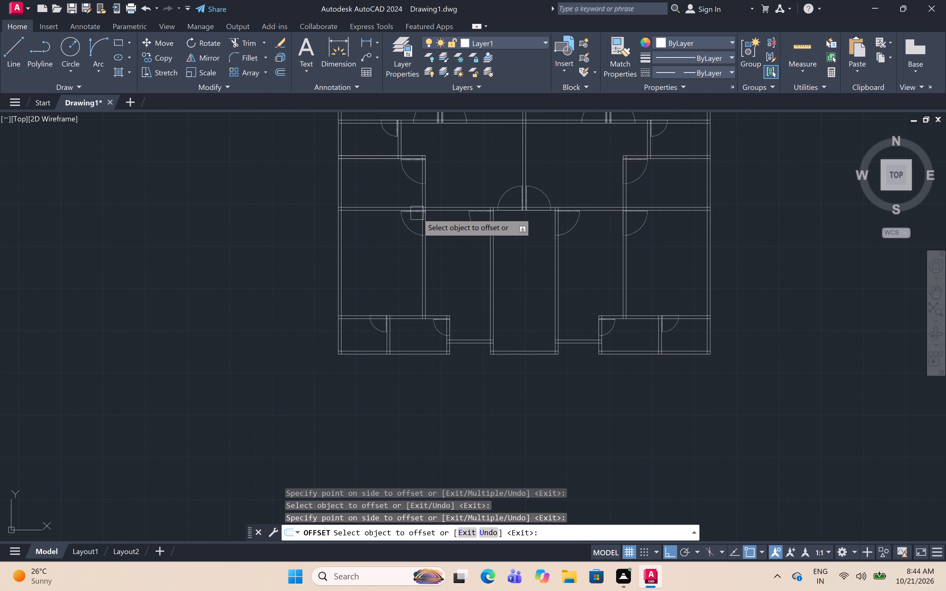
scroll(383, 327, "up", 5)
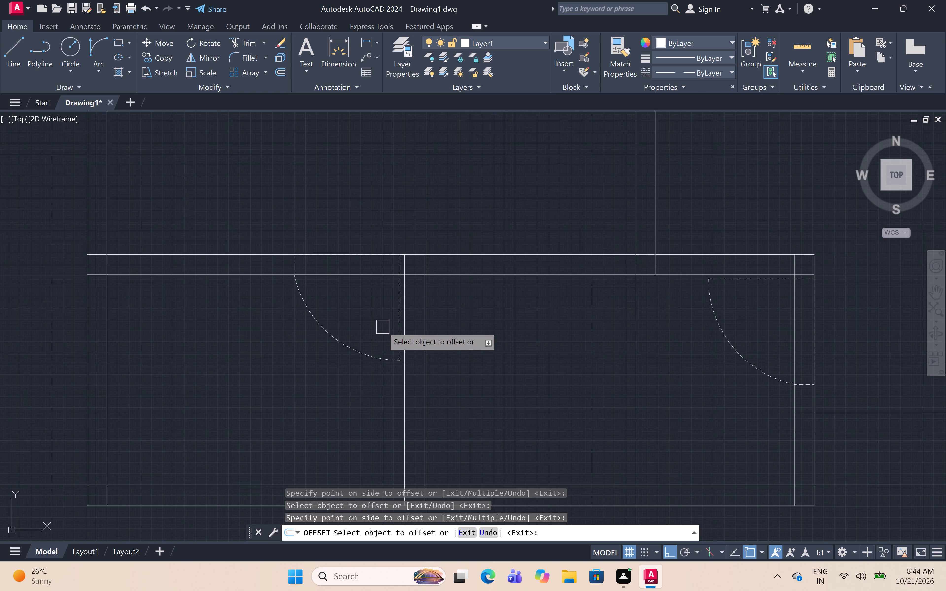
scroll(387, 323, "up", 2)
left_click_drag(416, 321, 413, 321)
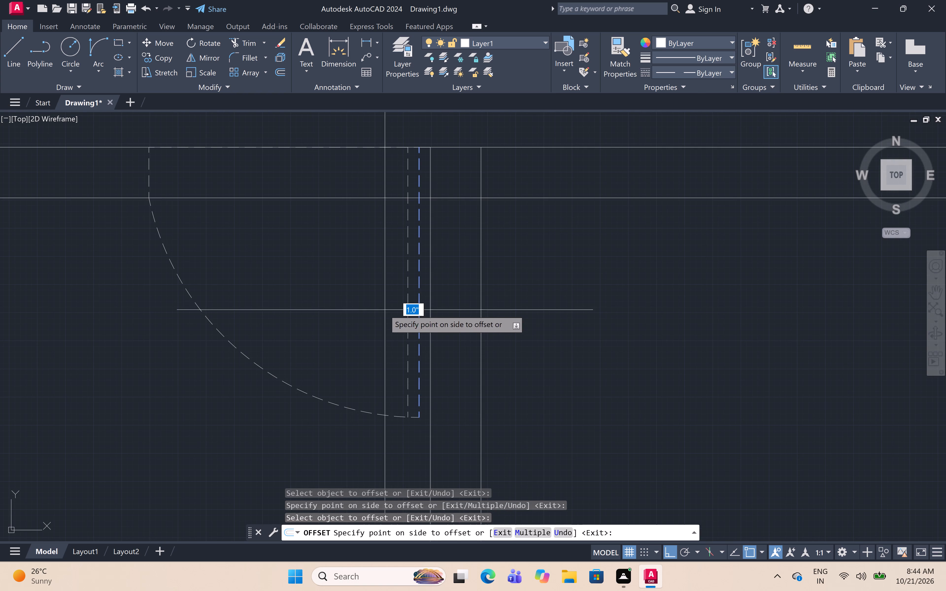
left_click(383, 309)
Offset the horizontal dashed line of the door at the bottom-left block's upper-right corner 1" downward.
scroll(383, 309, "down", 5)
scroll(486, 301, "up", 3)
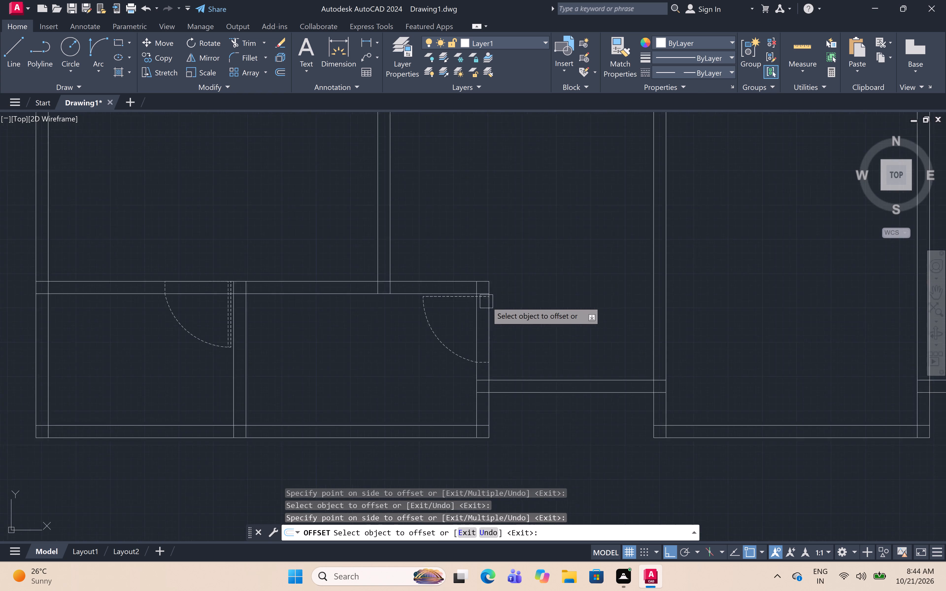
scroll(486, 301, "up", 2)
left_click(428, 283)
left_click(431, 373)
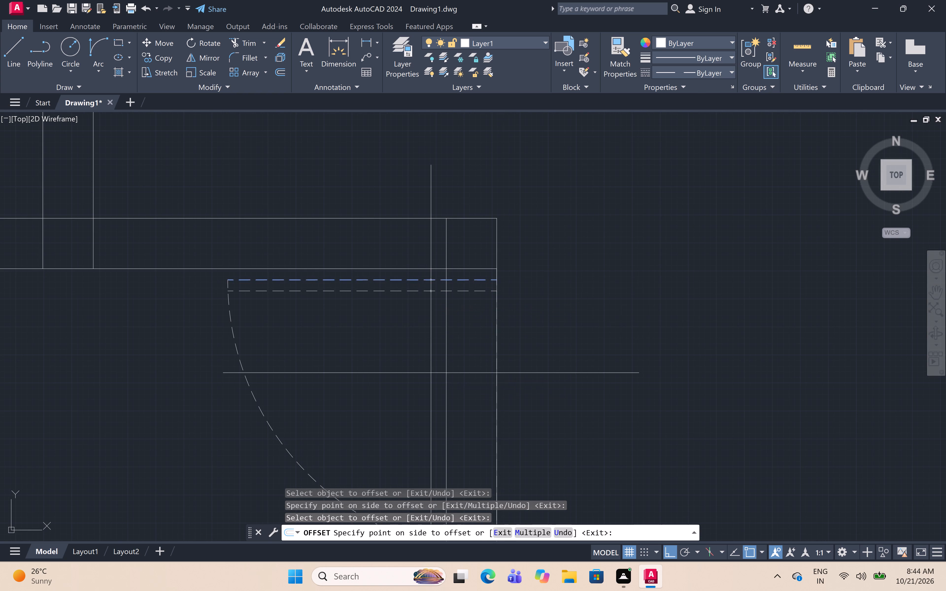
Offset the horizontal dashed line of the door at the left wall of the bottom central room 1" downward.
scroll(394, 302, "down", 8)
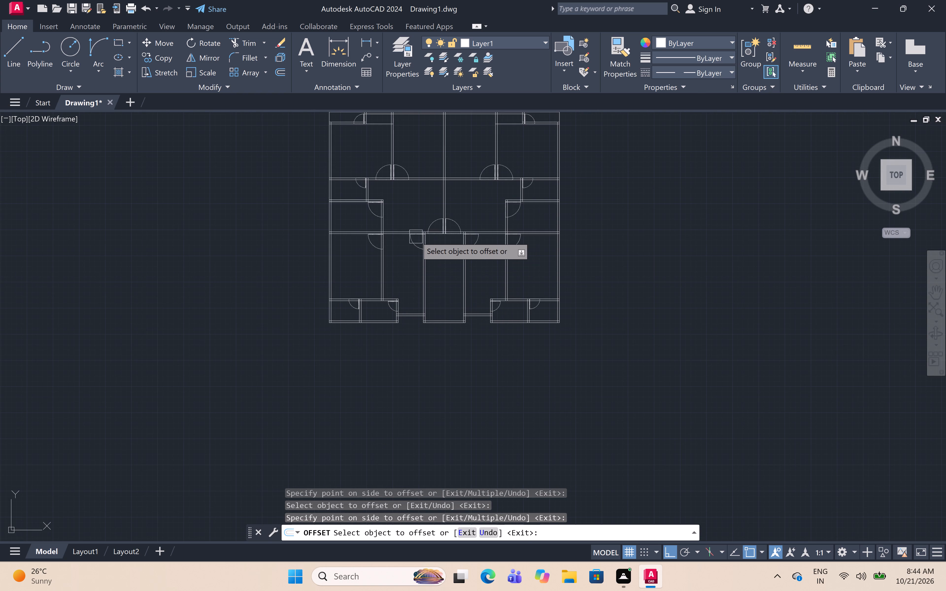
scroll(416, 237, "up", 6)
left_click(441, 199)
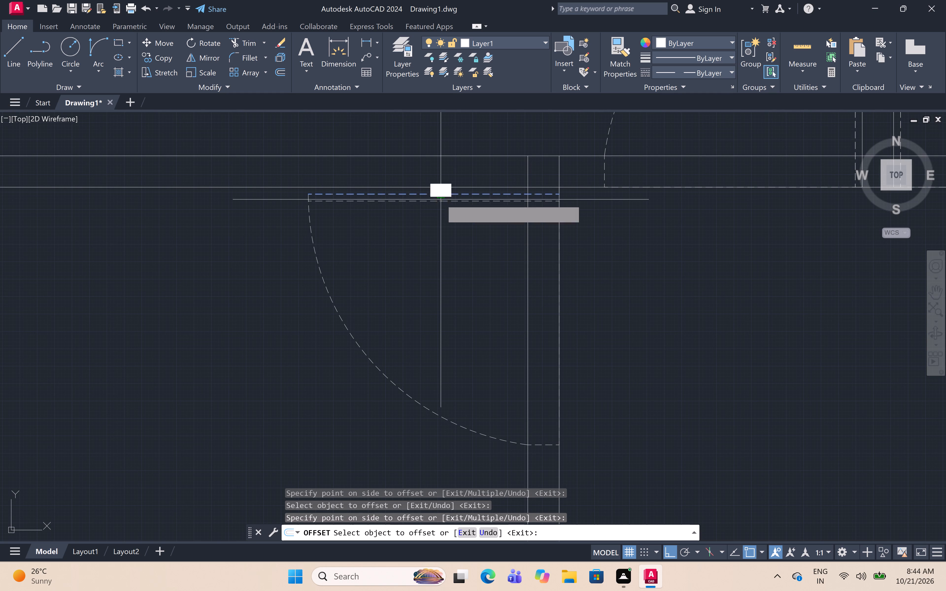
left_click(454, 281)
Offset the vertical dashed lines of the door pair flanking the central dividing wall's lower end 1" outward, into their swings.
scroll(461, 300, "down", 4)
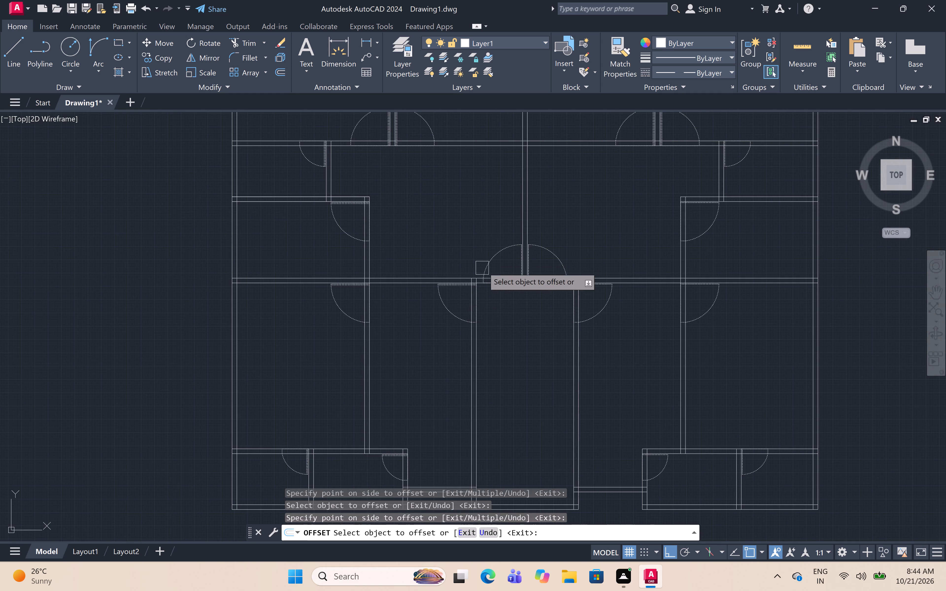
scroll(531, 263, "up", 5)
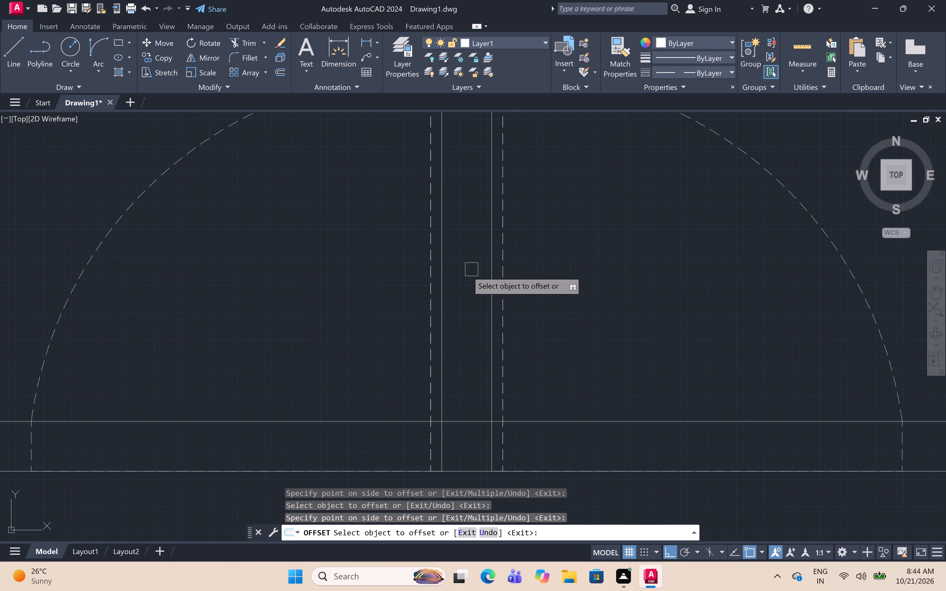
left_click(428, 279)
left_click(375, 270)
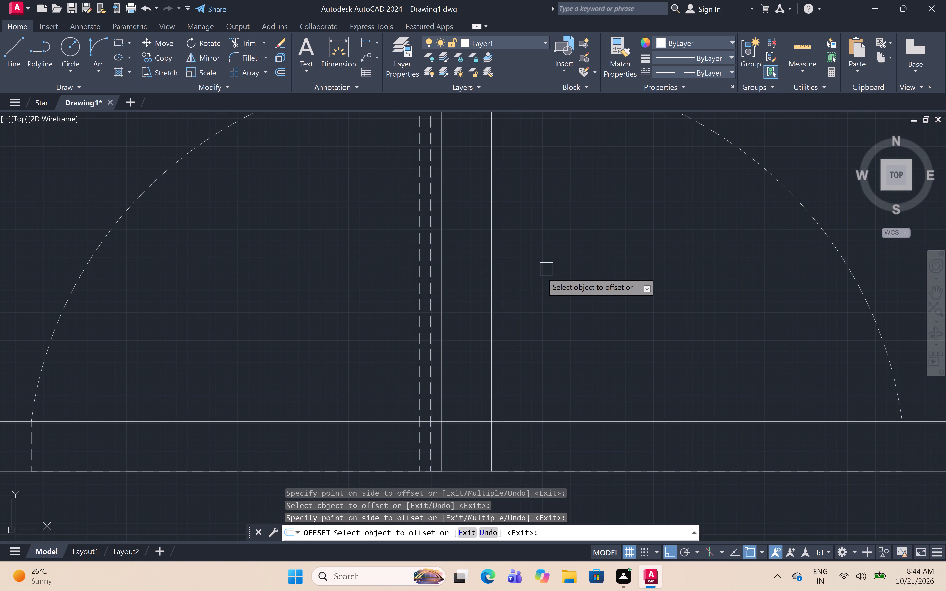
left_click(505, 287)
left_click(547, 276)
Offset the horizontal dashed line of the door at the right wall of the bottom central room 1" downward.
scroll(428, 196, "down", 6)
scroll(564, 268, "up", 4)
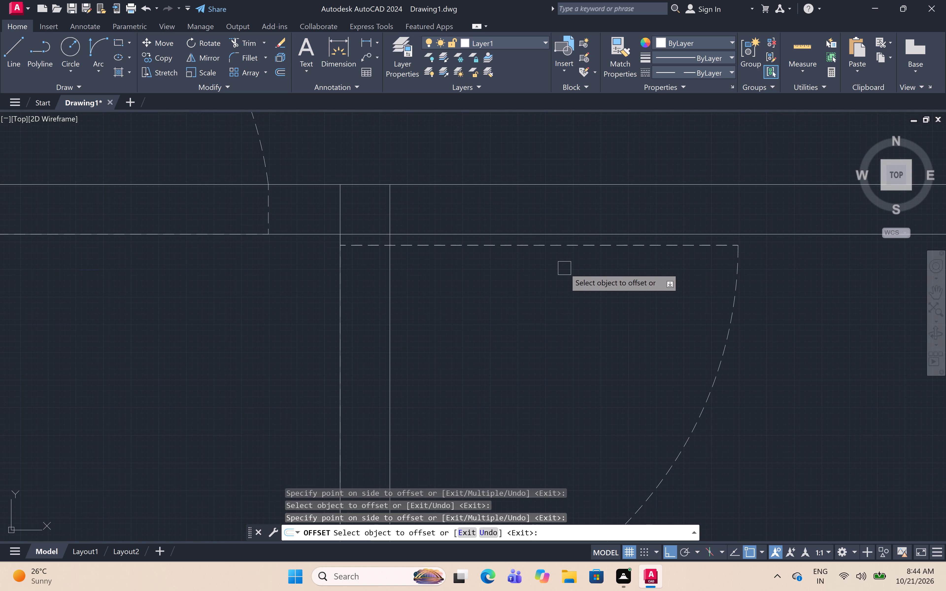
left_click(559, 248)
left_click(573, 328)
Offset the horizontal dashed lines of the two doors on the right inner wall, below and above the main cross wall, 1" downward.
scroll(557, 305, "down", 3)
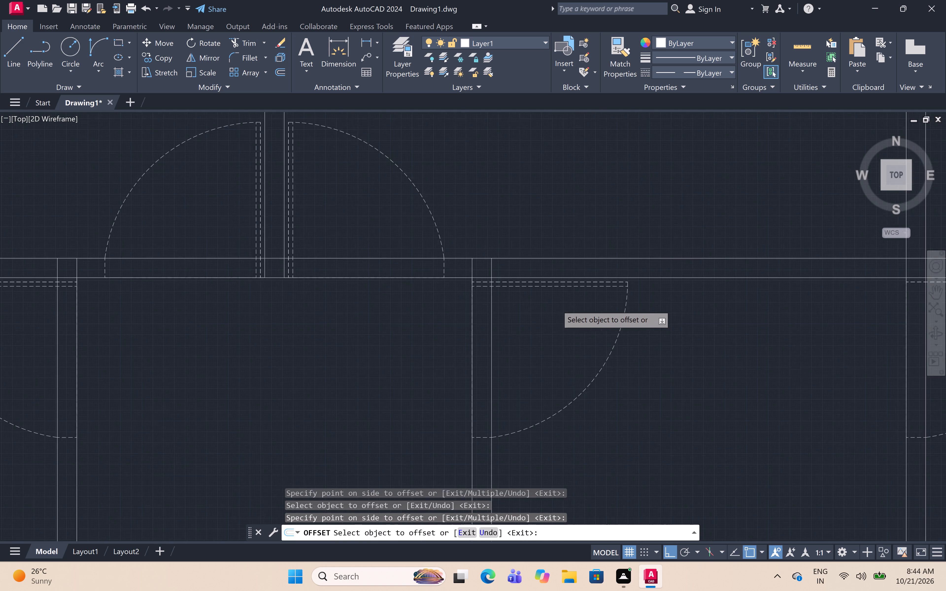
scroll(557, 305, "down", 3)
scroll(623, 305, "up", 2)
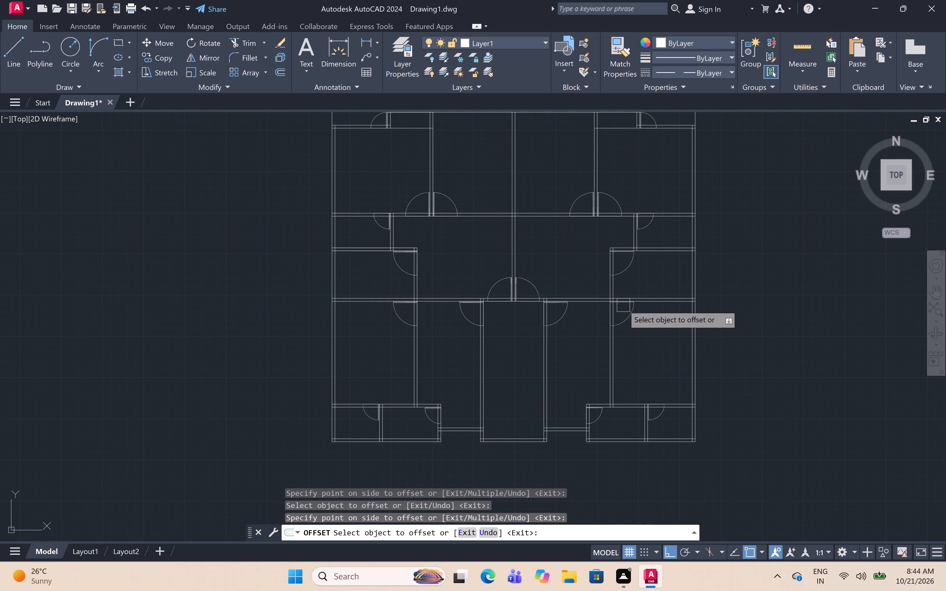
scroll(623, 305, "up", 3)
scroll(612, 288, "up", 3)
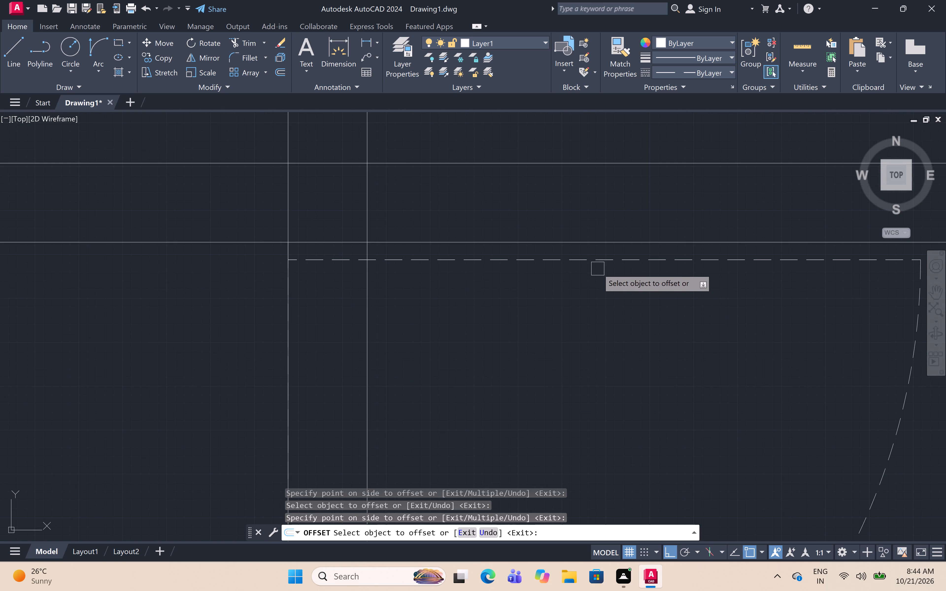
left_click(594, 263)
left_click(615, 338)
scroll(600, 324, "down", 8)
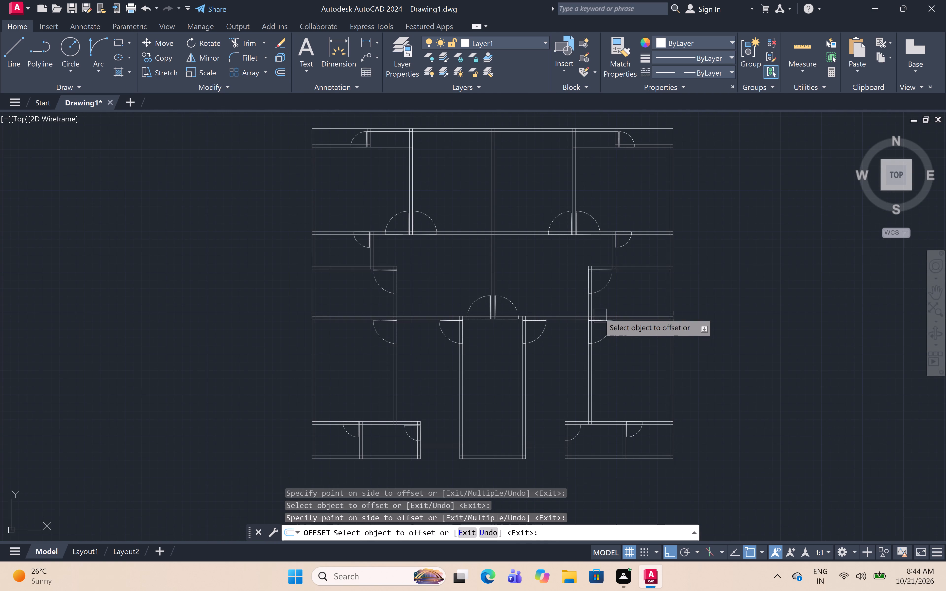
scroll(595, 274, "up", 4)
scroll(622, 253, "up", 1)
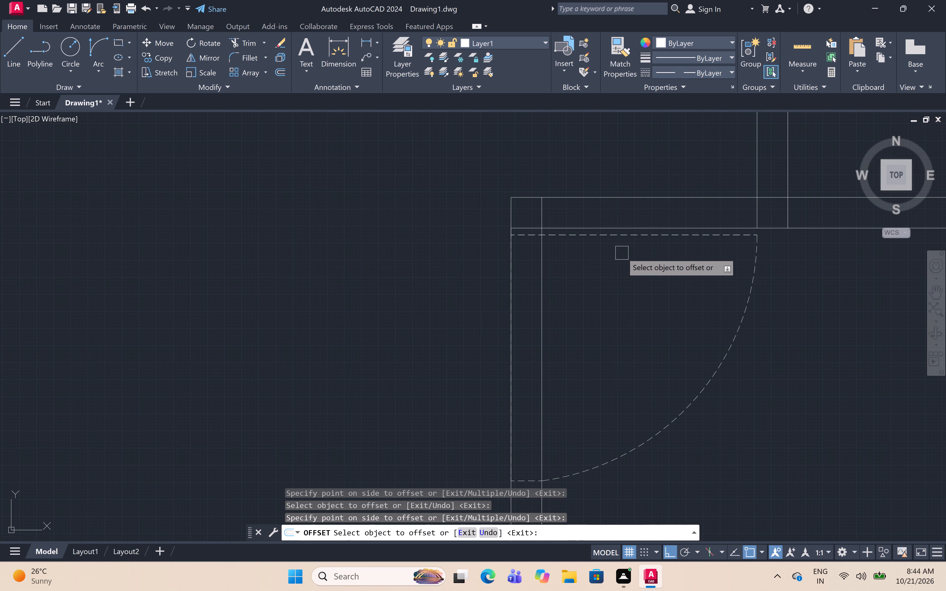
left_click(620, 241)
left_click(629, 273)
Offset the vertical dashed line of the small door in the plan's right-middle room 1" rightward, into its swing.
scroll(615, 275, "down", 5)
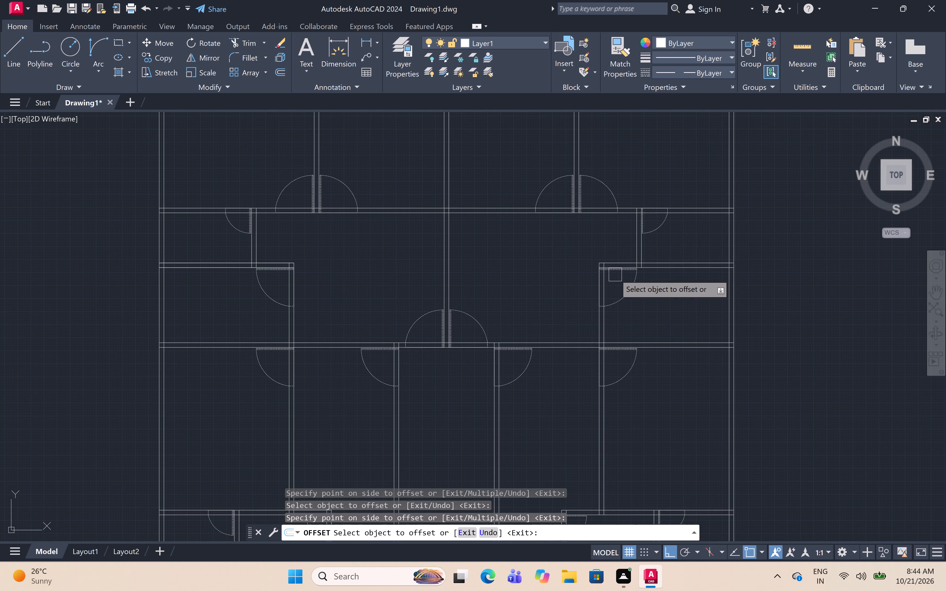
scroll(645, 221, "up", 4)
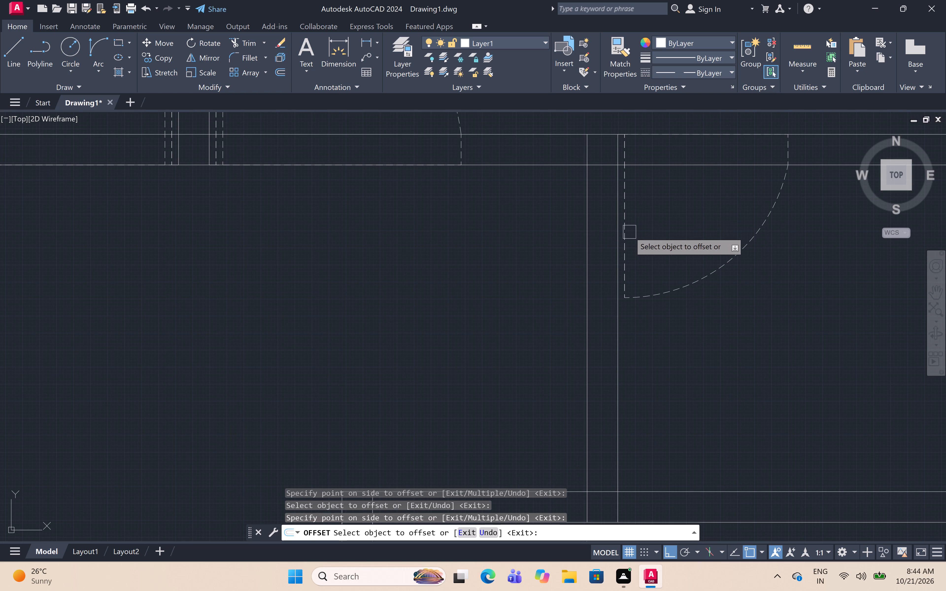
left_click(629, 232)
left_click(659, 224)
Offset the horizontal dashed line of the door at the bottom-right block's upper-left corner 1" downward.
scroll(646, 231, "down", 3)
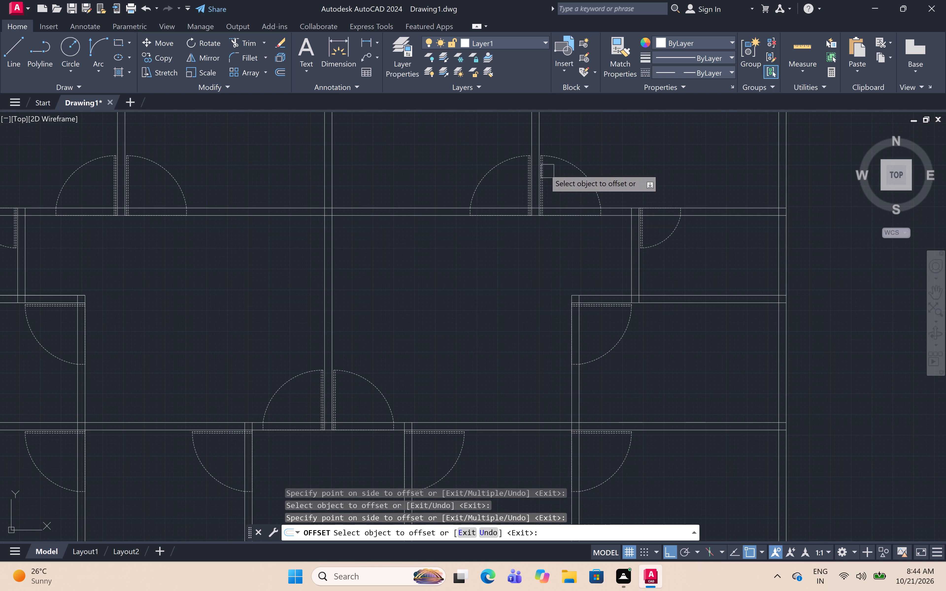
scroll(587, 180, "down", 2)
scroll(593, 236, "up", 3)
scroll(593, 236, "down", 2)
scroll(601, 314, "up", 1)
middle_click_drag(601, 313, 614, 232)
scroll(616, 243, "down", 1)
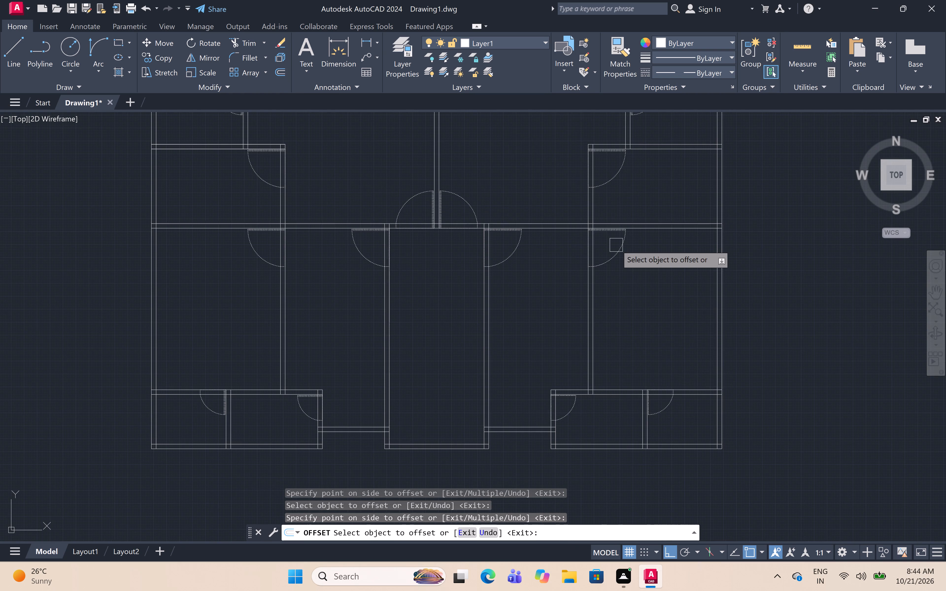
scroll(567, 405, "up", 3)
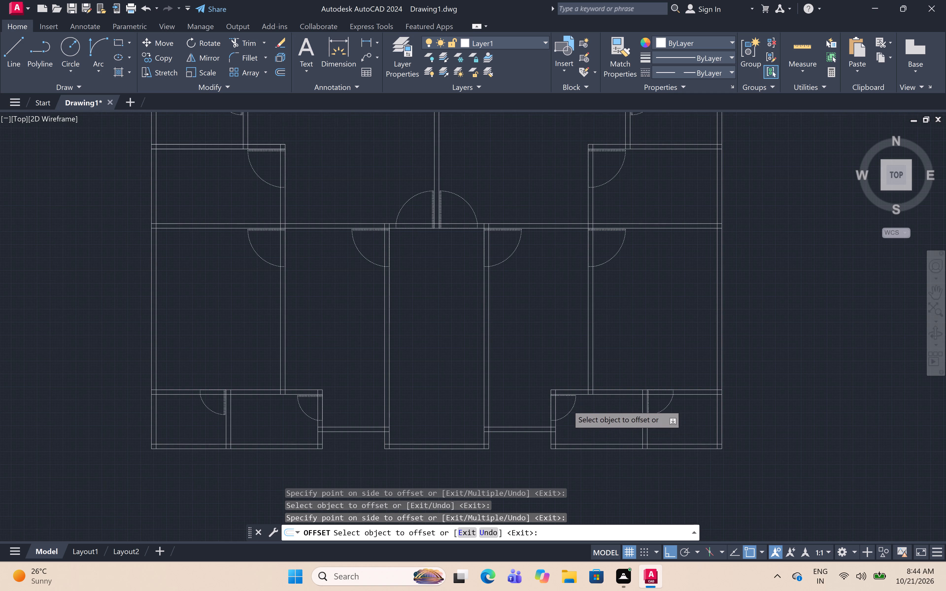
scroll(567, 405, "up", 2)
left_click(581, 312)
left_click(596, 377)
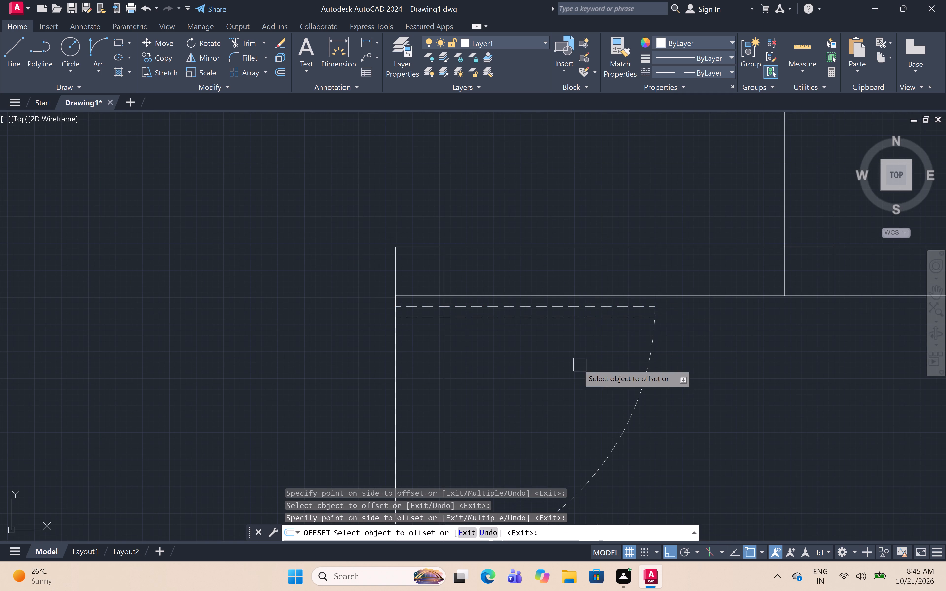
Offset the vertical dashed line of the small door in the bottom-right corner room 1" rightward, into its swing.
scroll(571, 367, "down", 6)
scroll(656, 365, "up", 5)
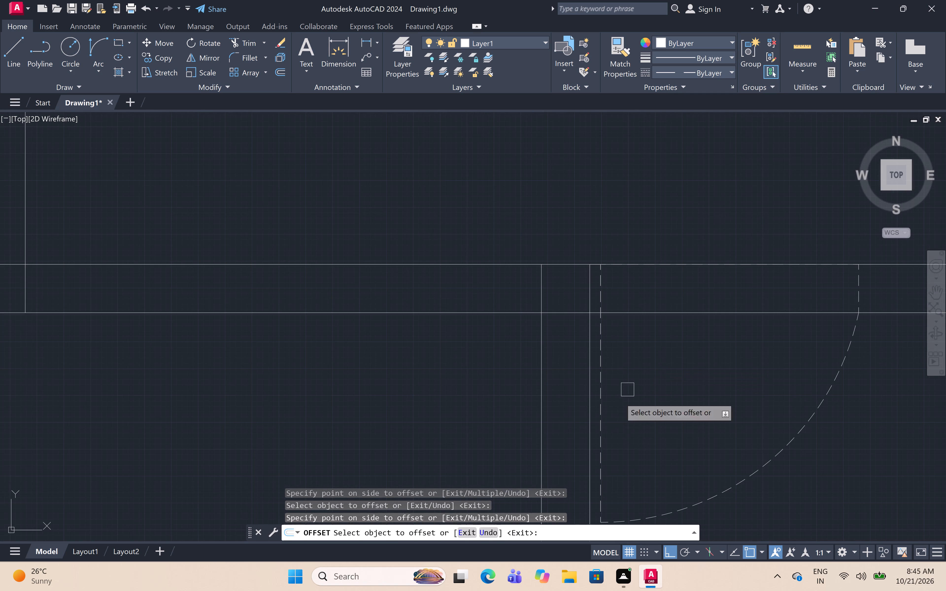
left_click(604, 402)
left_click(656, 389)
scroll(627, 370, "down", 6)
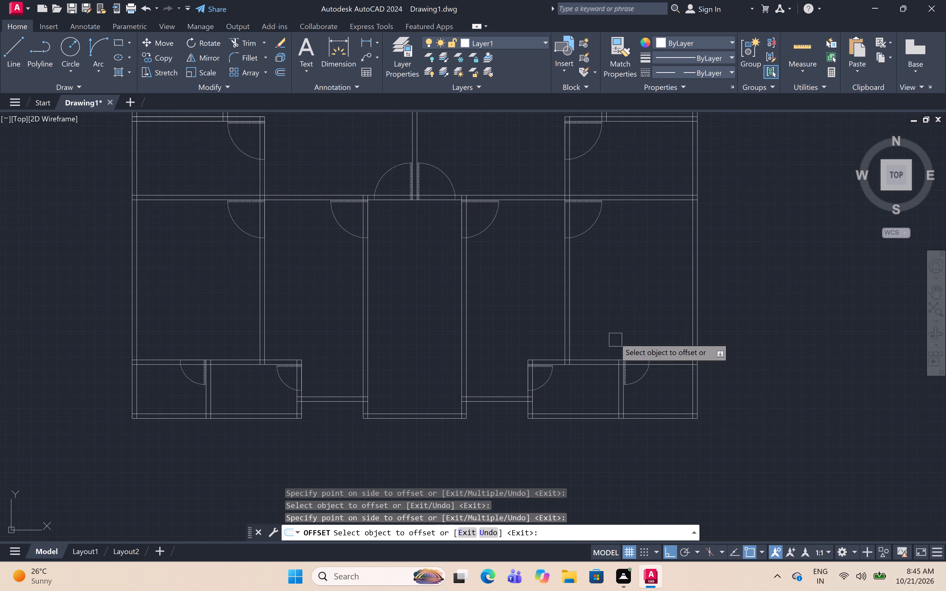
Trim the remaining wall line across the small door opening at the plan's upper-left corner.
scroll(617, 318, "down", 1)
middle_click_drag(617, 318, 626, 383)
scroll(630, 354, "down", 1)
middle_click_drag(630, 354, 622, 380)
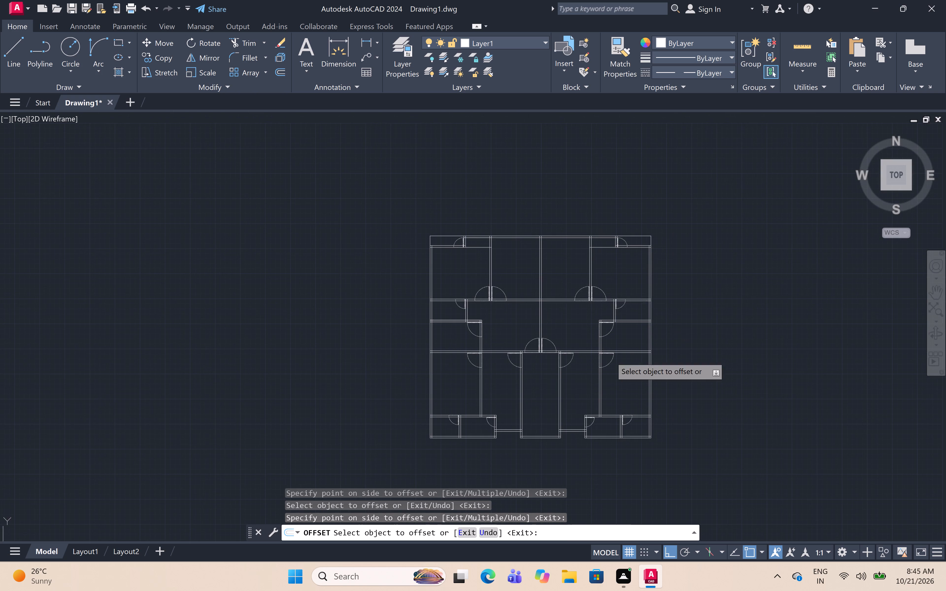
scroll(452, 237, "up", 4)
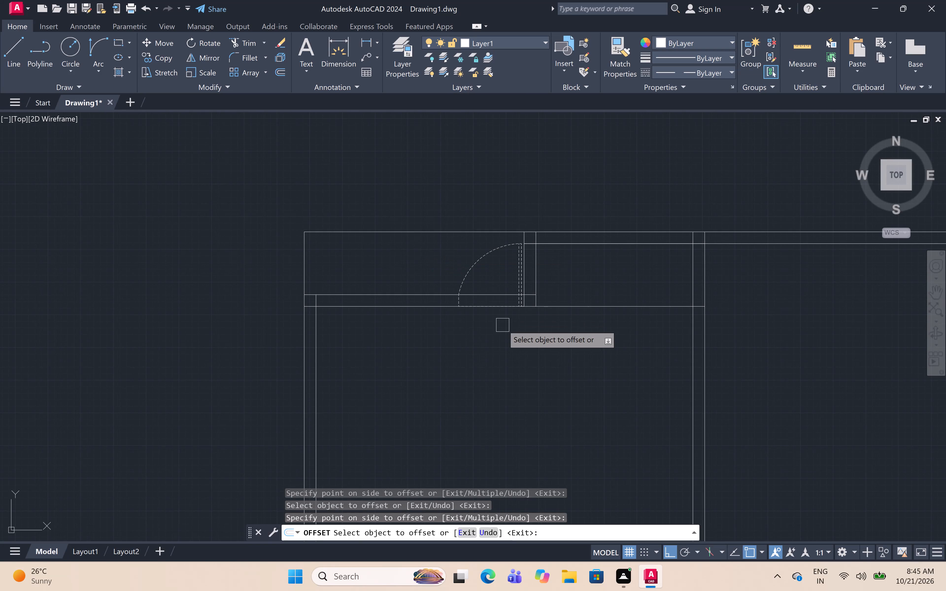
key("Escape")
type("TR")
key("space")
scroll(498, 293, "up", 1)
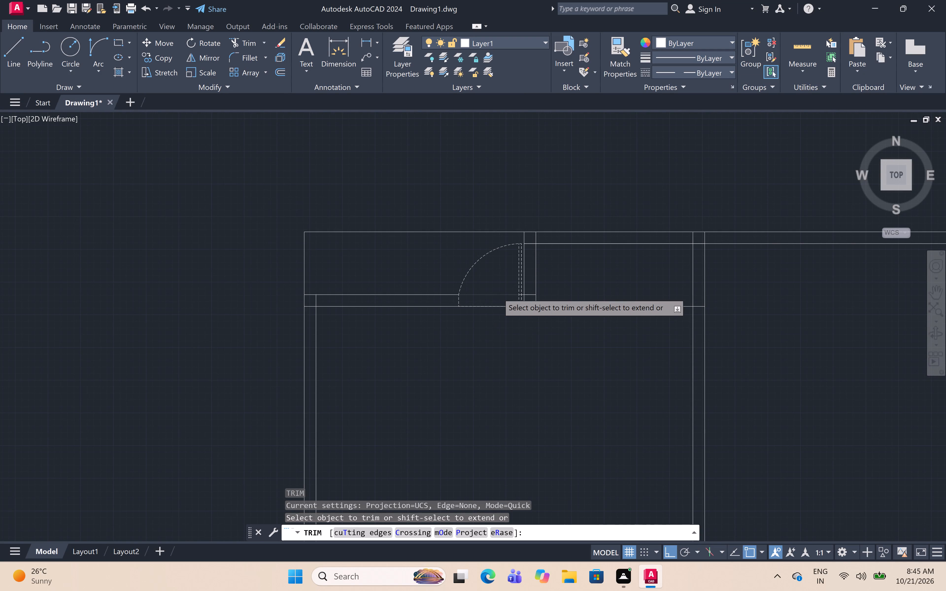
left_click(498, 293)
Trim the wall lines across the small left-middle room door and the two doors flanking the upper-left inner wall.
scroll(465, 407, "down", 5)
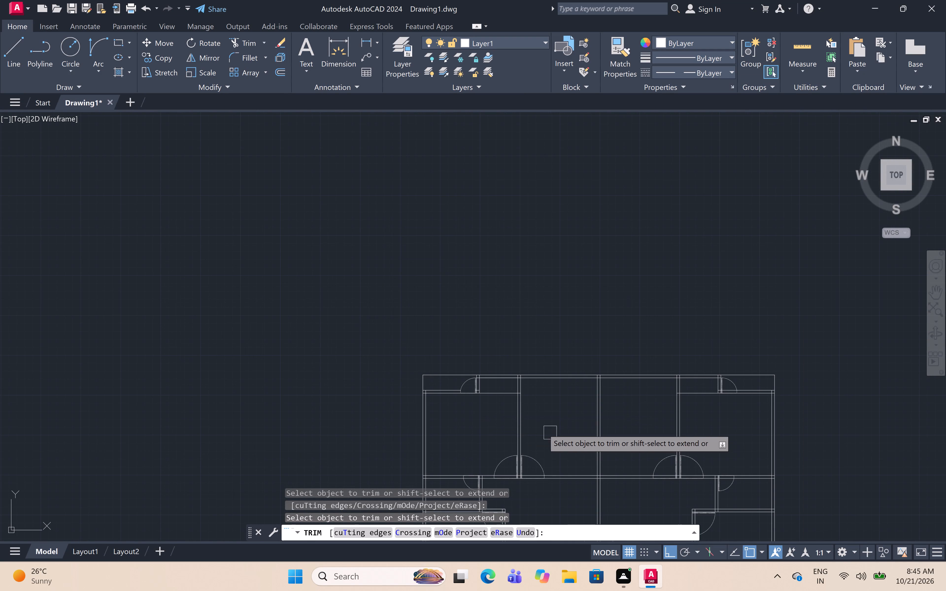
middle_click_drag(494, 438, 449, 323)
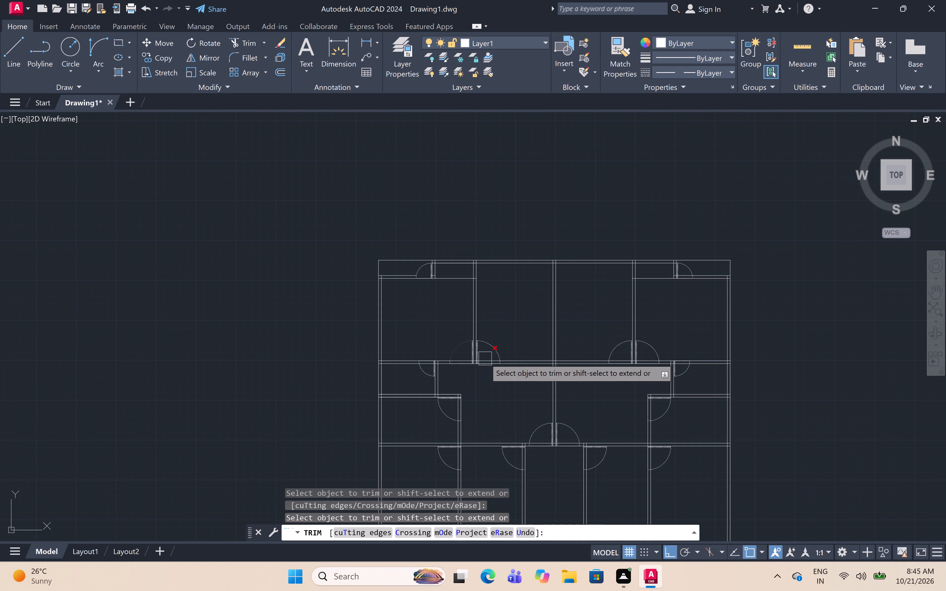
scroll(424, 373, "up", 5)
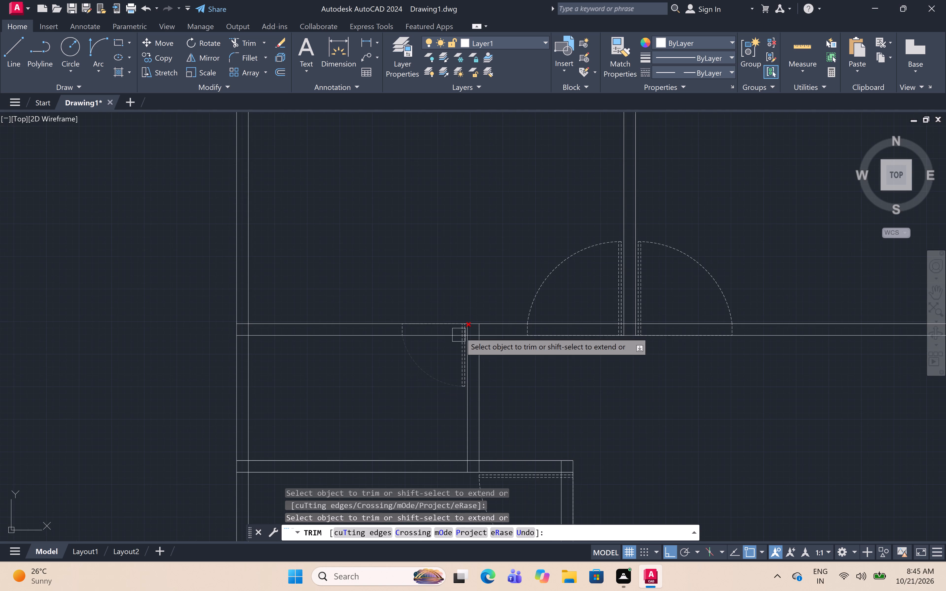
left_click(436, 341)
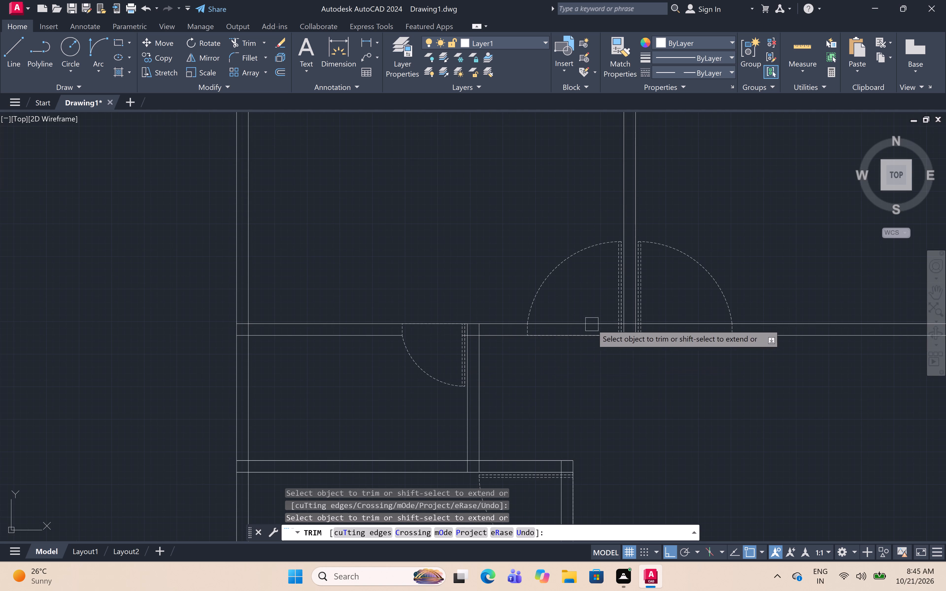
left_click(579, 317)
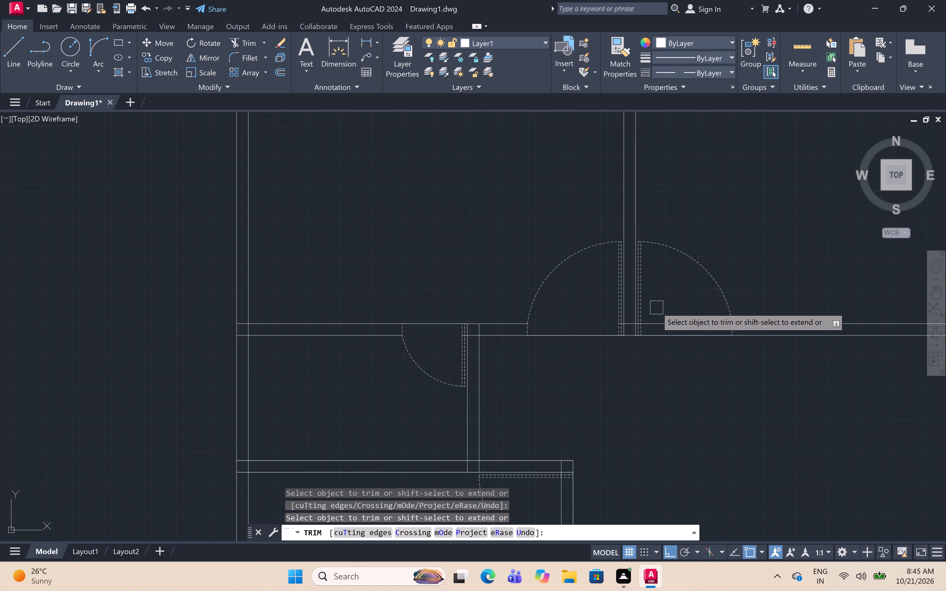
left_click_drag(654, 325, 620, 316)
Trim the wall lines across the plan's upper-right corner door and the two doors flanking the upper-right inner wall.
scroll(525, 284, "down", 4)
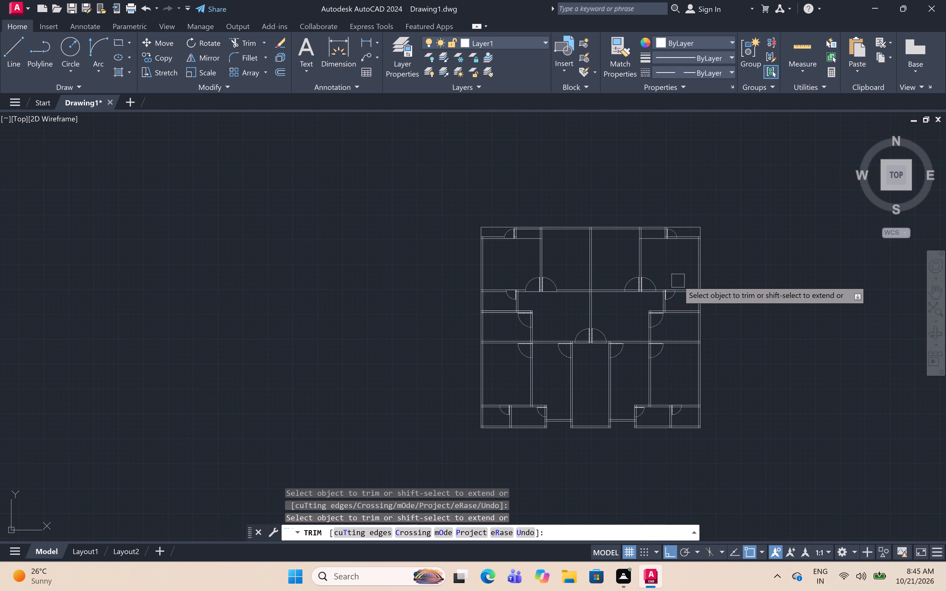
scroll(666, 238, "up", 4)
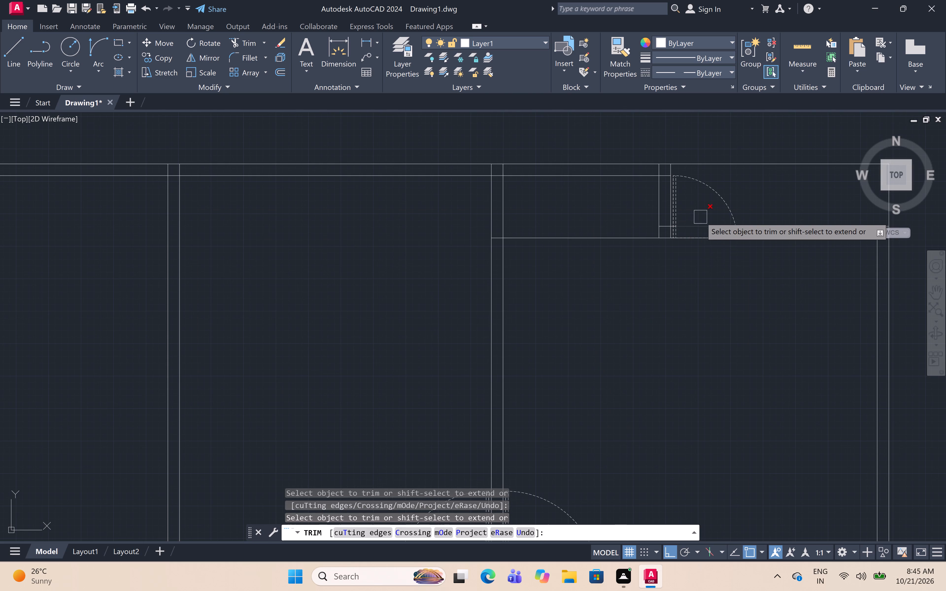
left_click(696, 229)
scroll(662, 334, "down", 5)
scroll(644, 365, "up", 6)
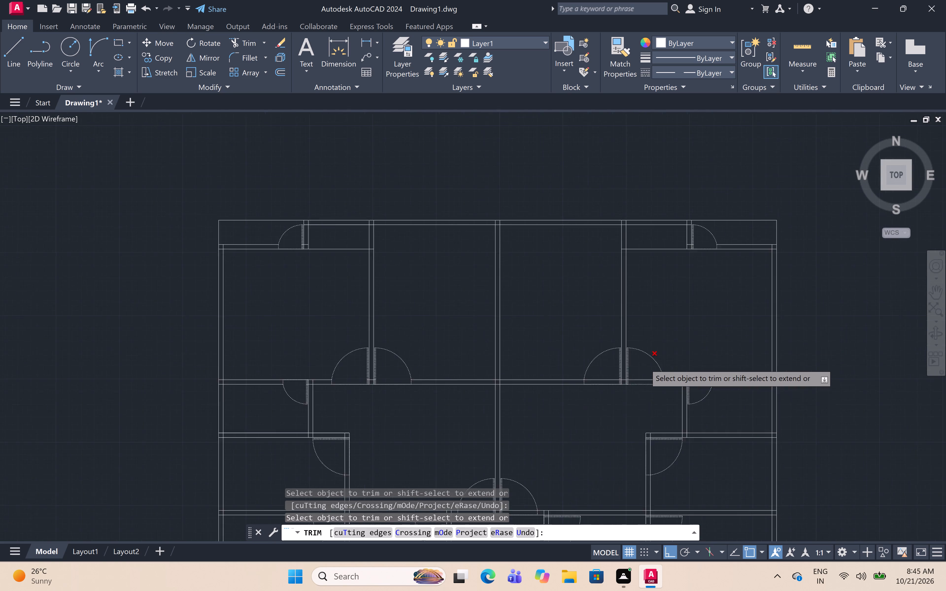
scroll(632, 396, "up", 1)
left_click(640, 375)
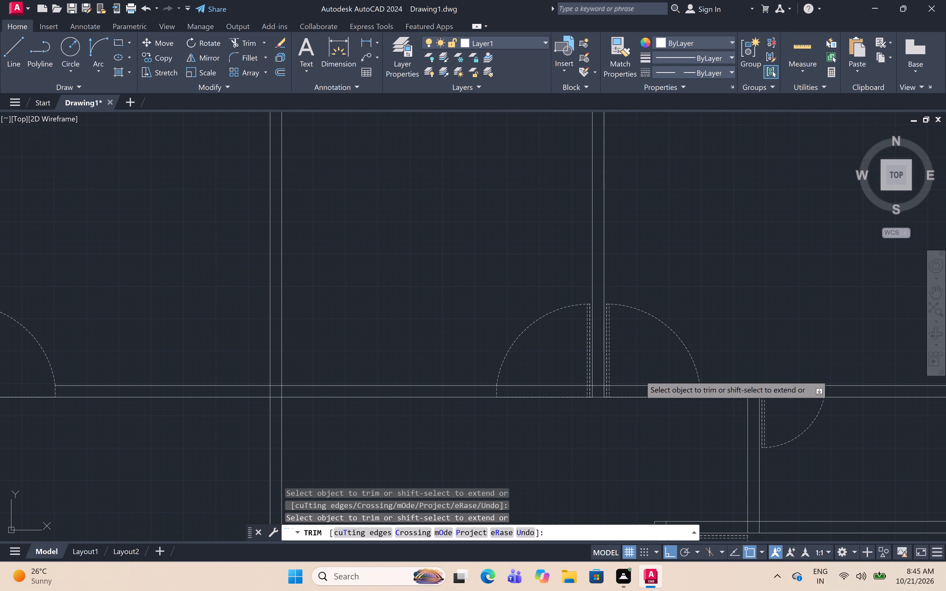
left_click(621, 391)
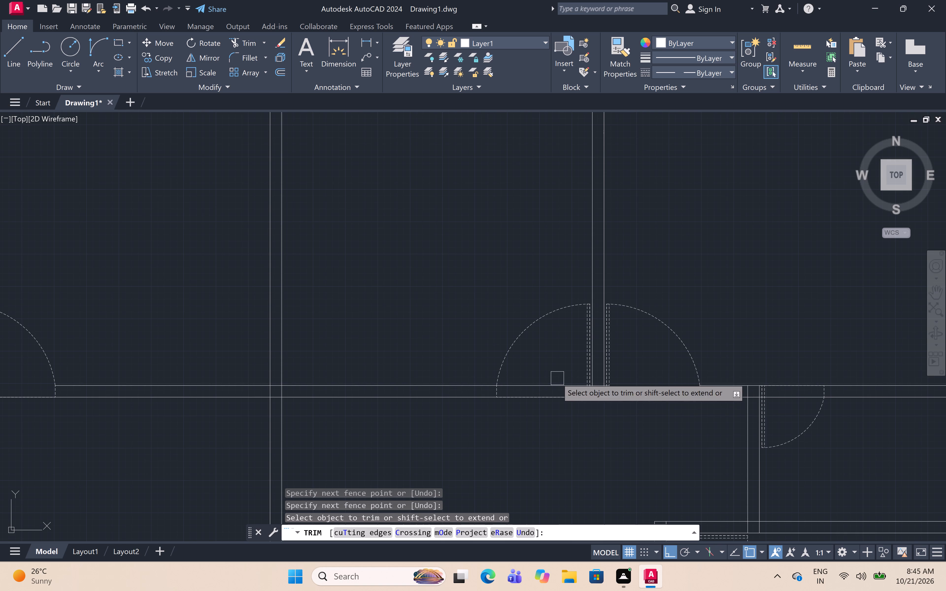
left_click(553, 386)
Trim the wall lines across the small right-middle room door and the right inner wall's door above the main cross wall.
scroll(546, 375, "down", 5)
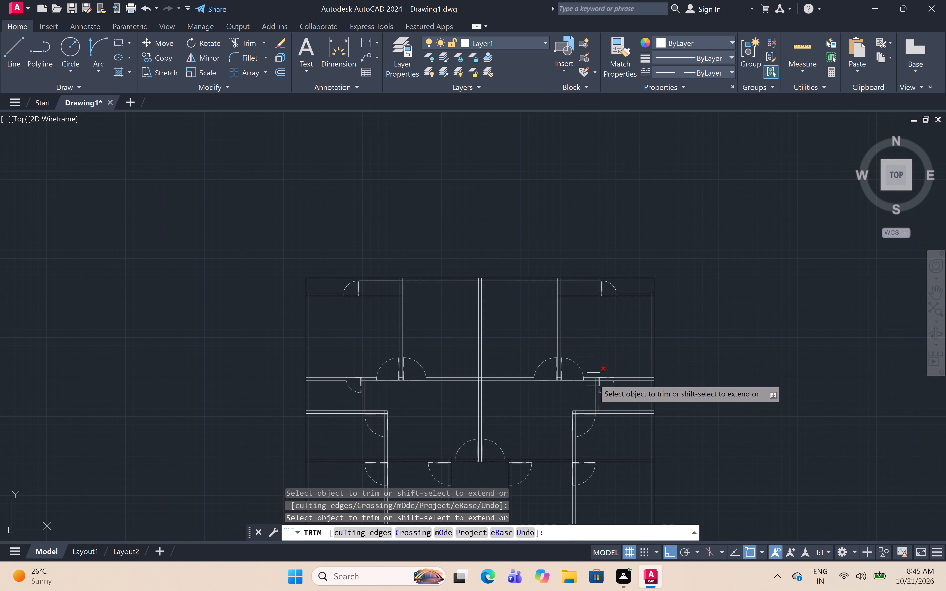
scroll(613, 376, "up", 5)
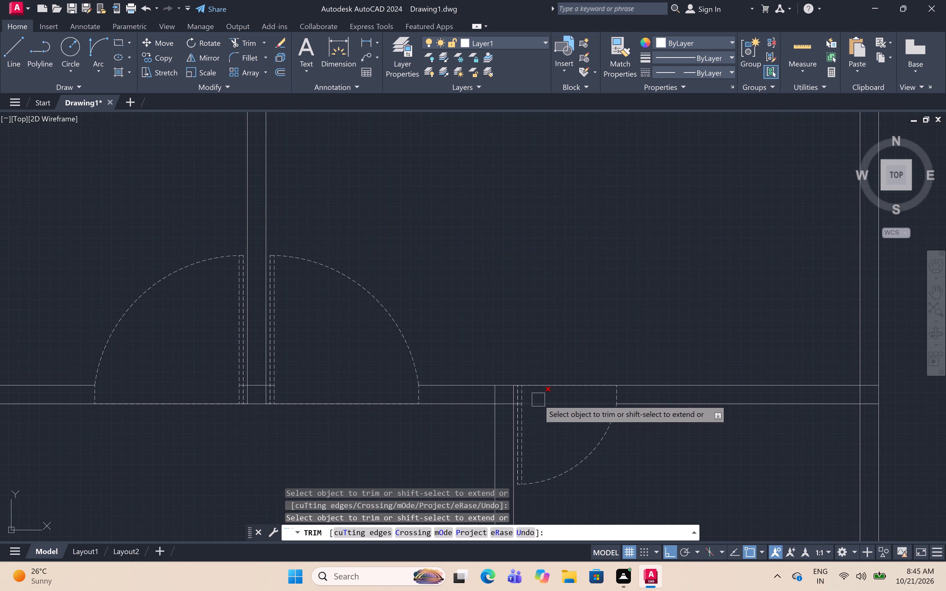
left_click_drag(538, 400, 526, 376)
scroll(449, 158, "down", 5)
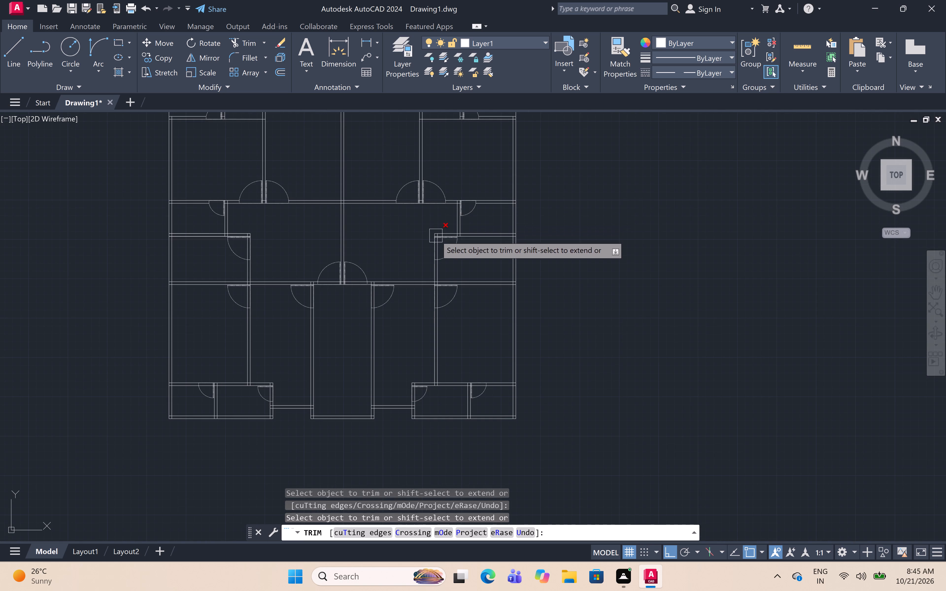
scroll(437, 250, "up", 5)
left_click(439, 248)
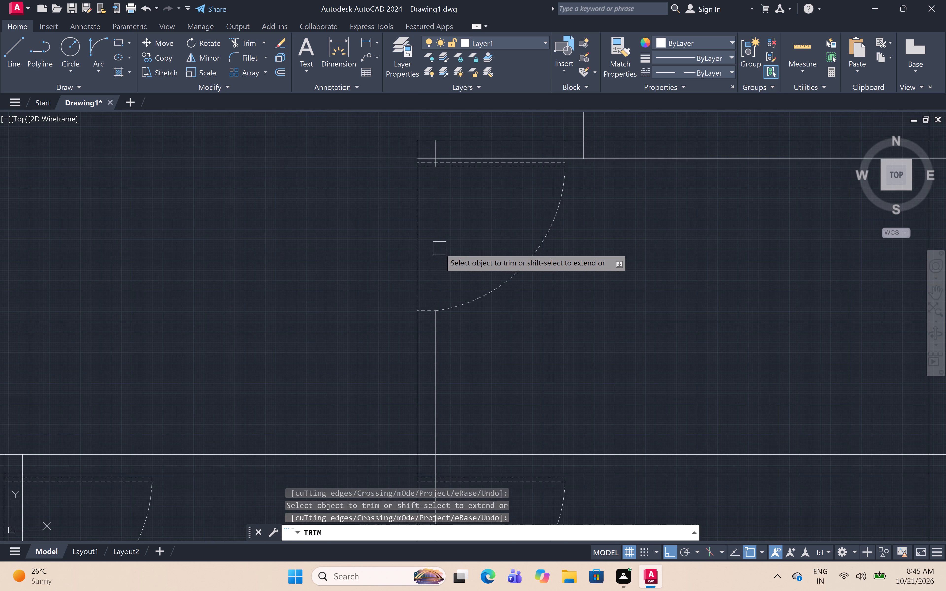
Trim the wall lines across the two doors on the left inner wall, above and below the main cross wall.
scroll(444, 245, "down", 3)
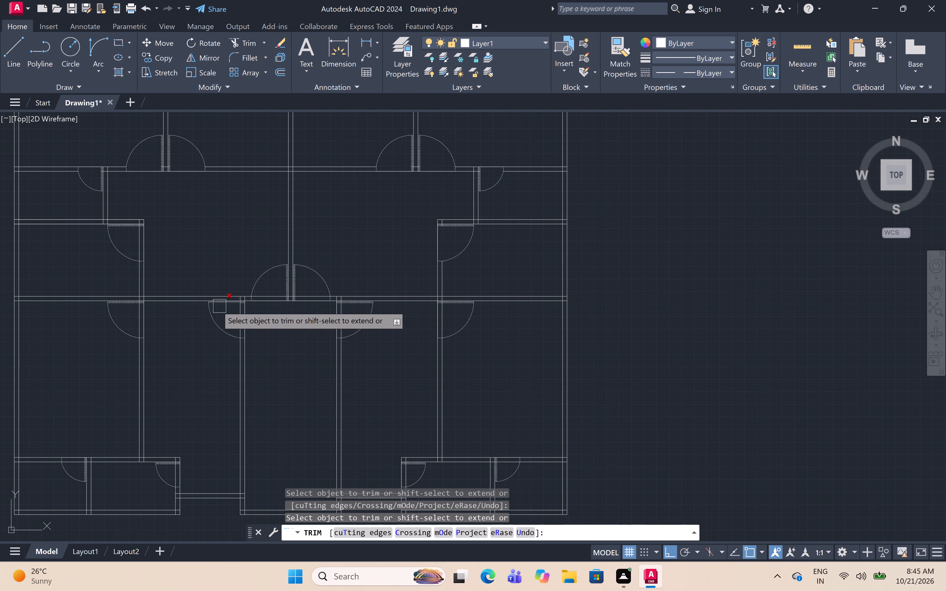
scroll(137, 240, "up", 3)
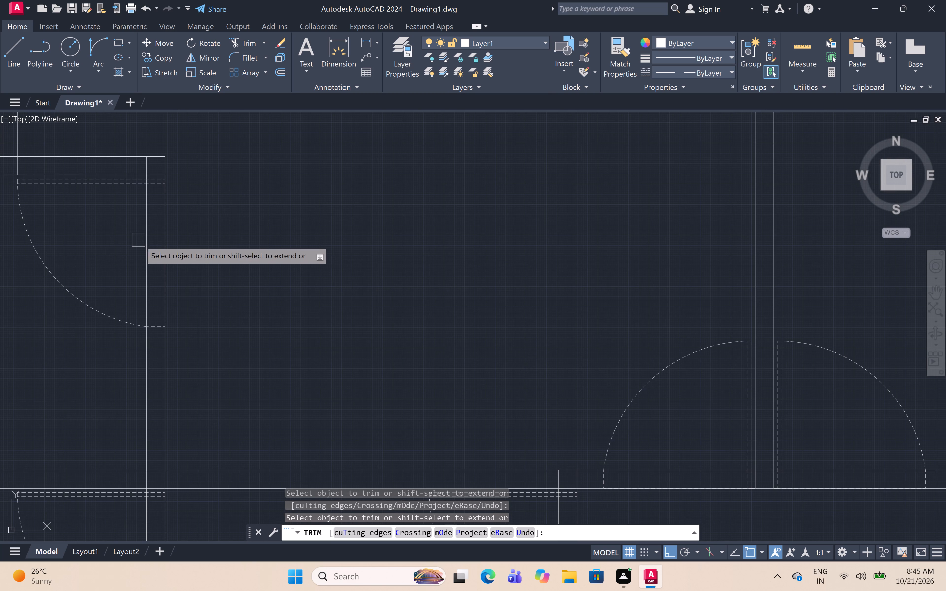
left_click(152, 242)
scroll(214, 200, "down", 5)
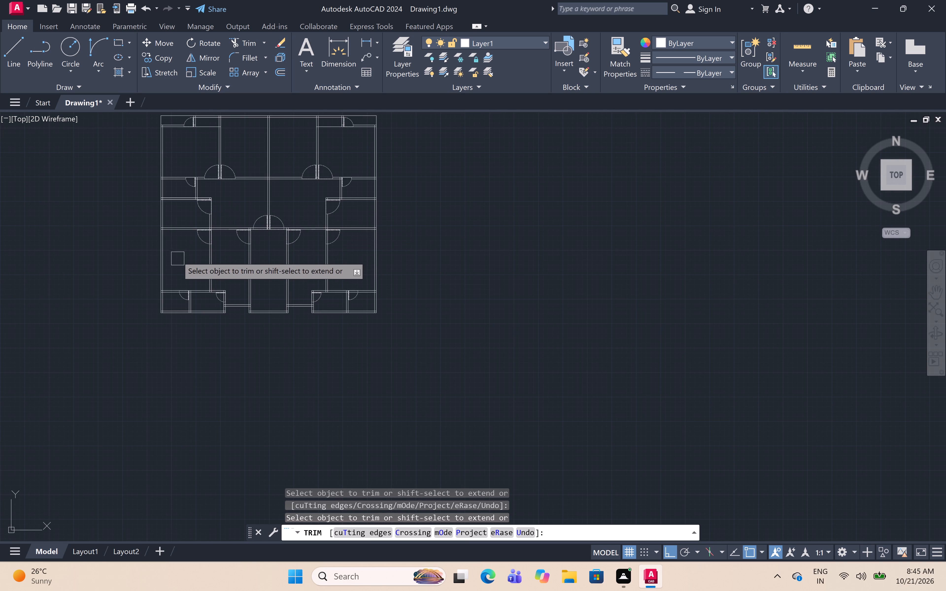
scroll(200, 245, "up", 5)
left_click(261, 209)
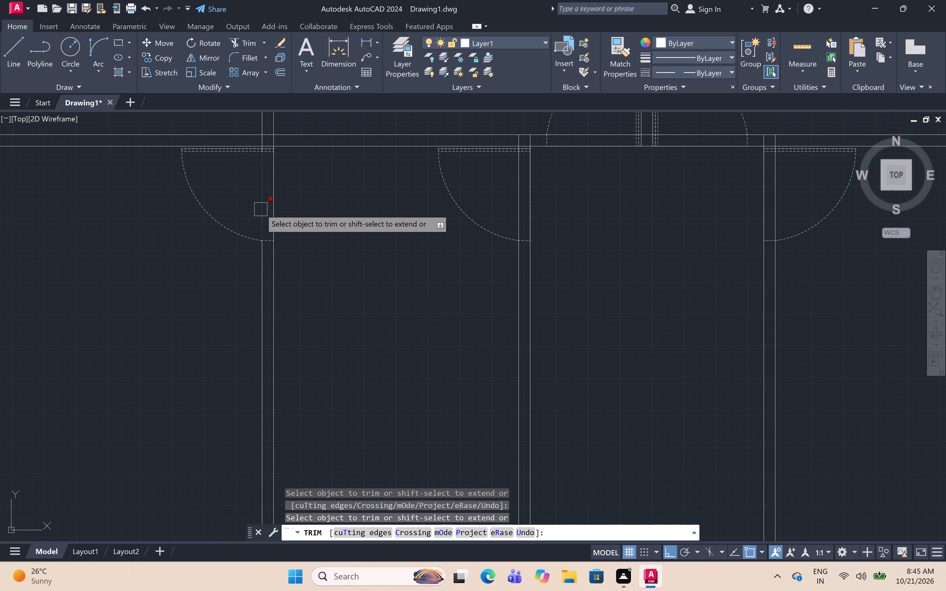
Trim the wall lines across the bottom-left corner room's small door and the door at the bottom-left block's upper-right corner.
scroll(254, 191, "down", 4)
scroll(209, 281, "up", 4)
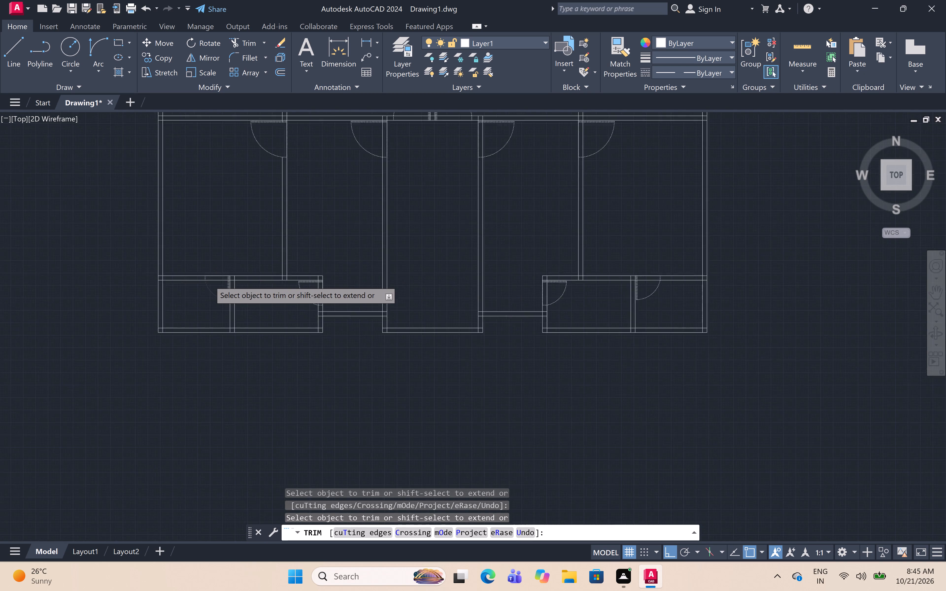
scroll(209, 281, "up", 1)
left_click(221, 279)
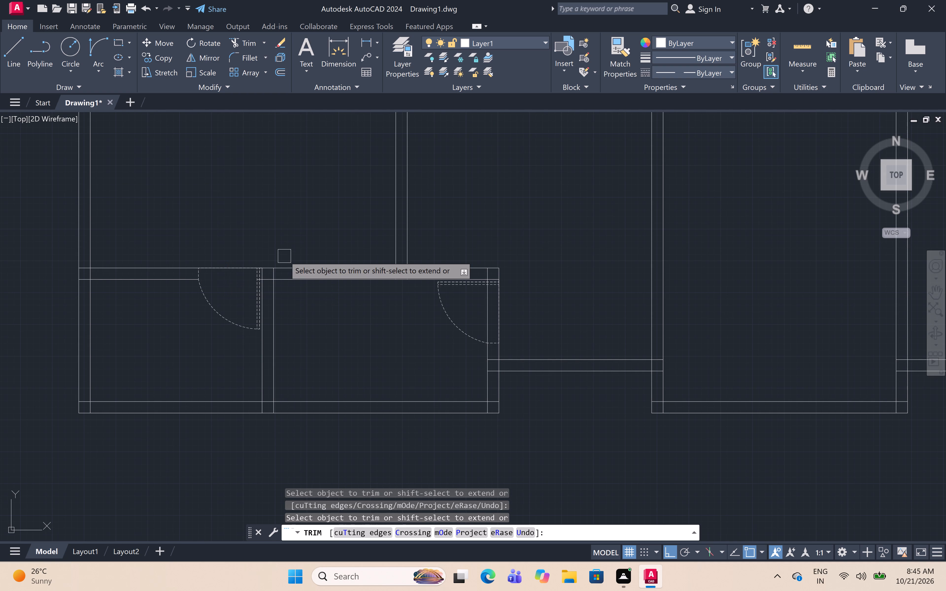
scroll(284, 256, "down", 2)
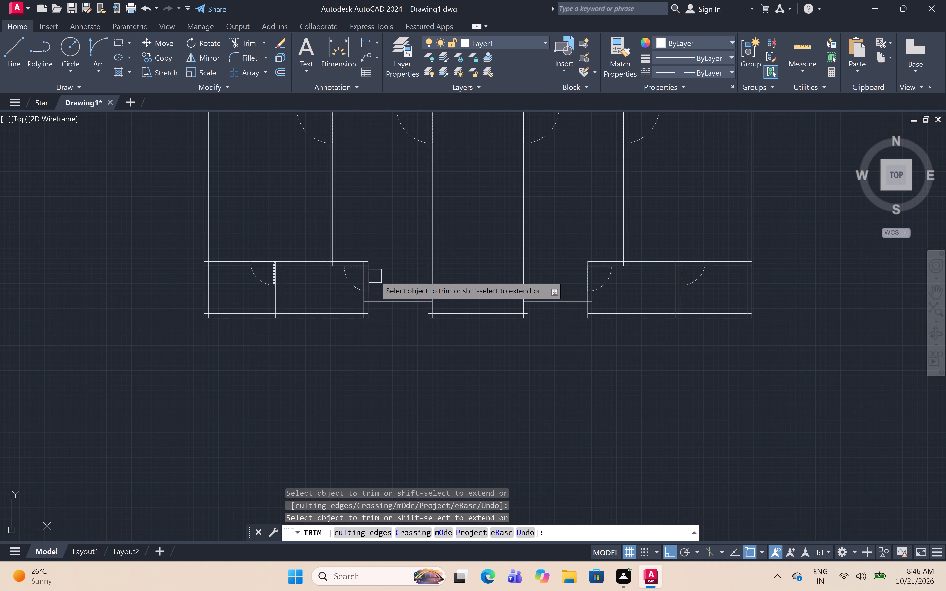
scroll(371, 274, "up", 3)
left_click(333, 316)
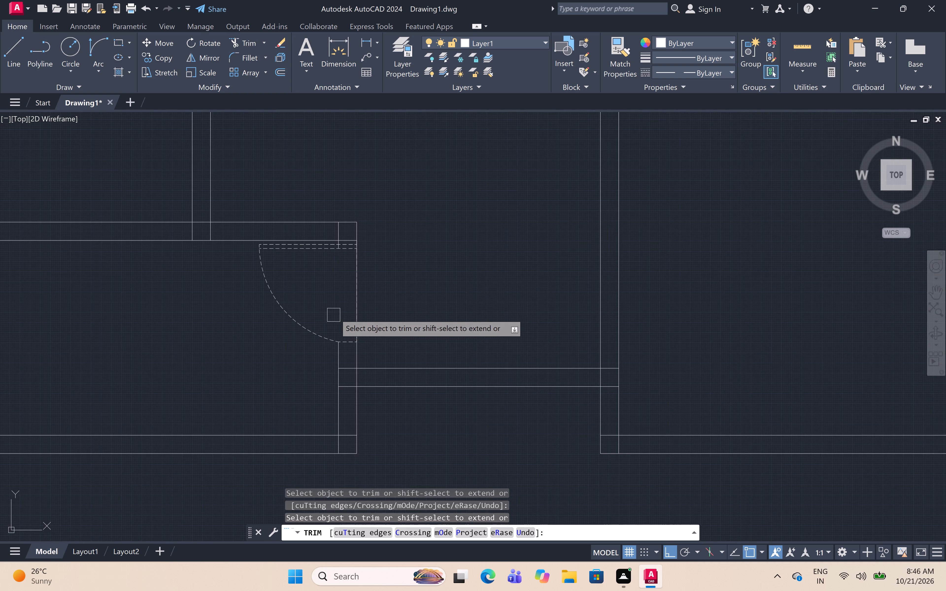
Trim the wall lines across the two door openings on the side walls of the central bottom room.
scroll(343, 308, "down", 5)
scroll(408, 273, "down", 2)
scroll(396, 220, "up", 1)
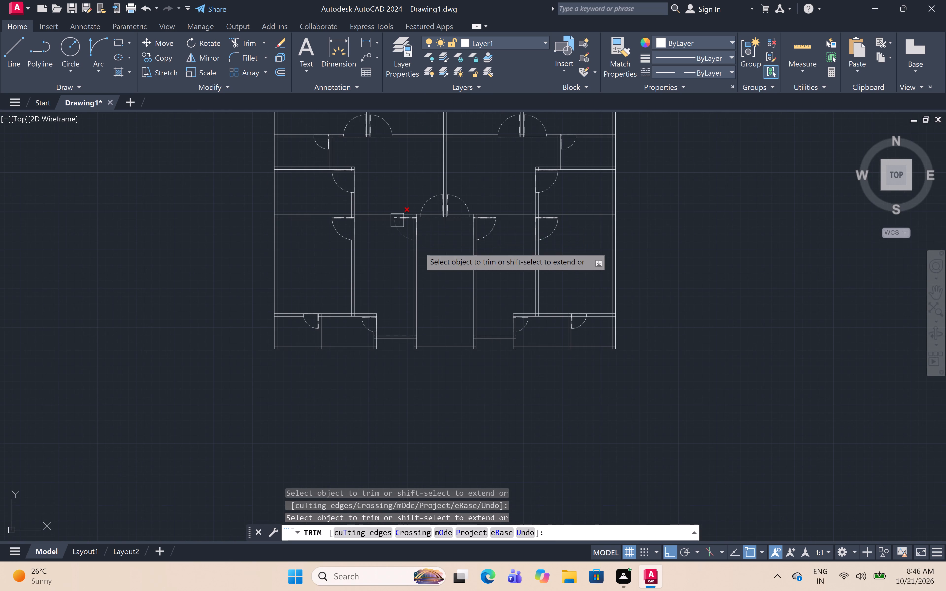
scroll(408, 224, "up", 5)
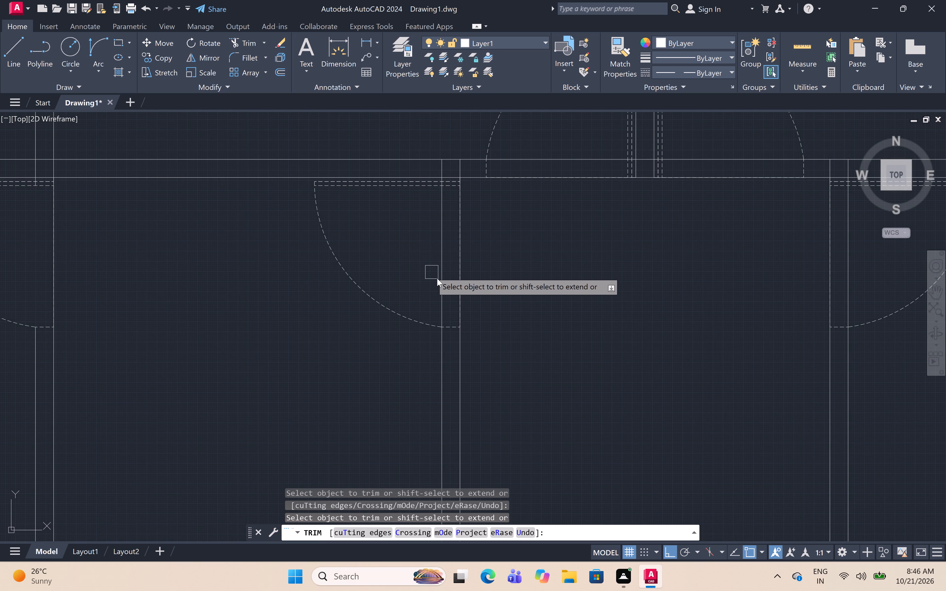
left_click(439, 288)
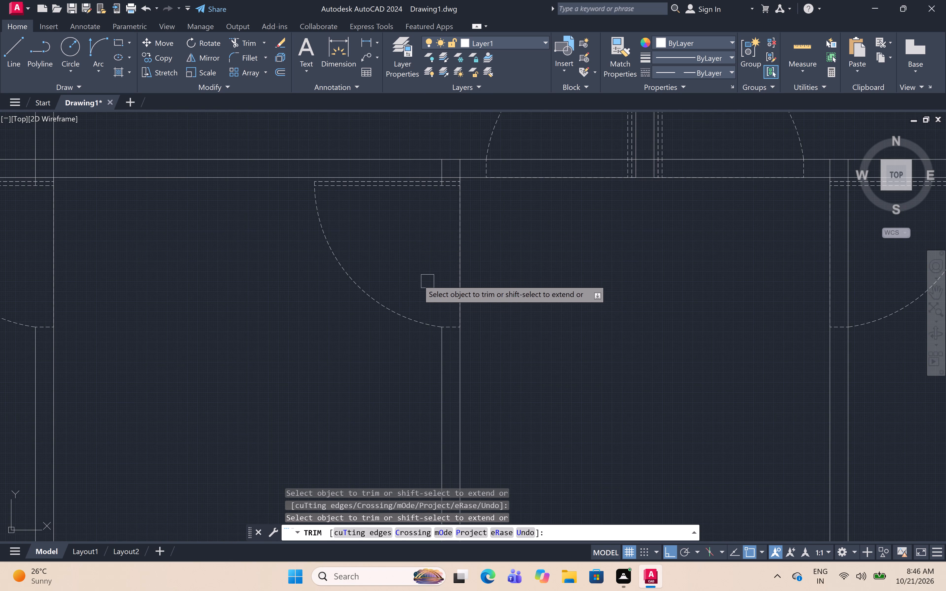
scroll(388, 279, "down", 3)
scroll(500, 271, "up", 3)
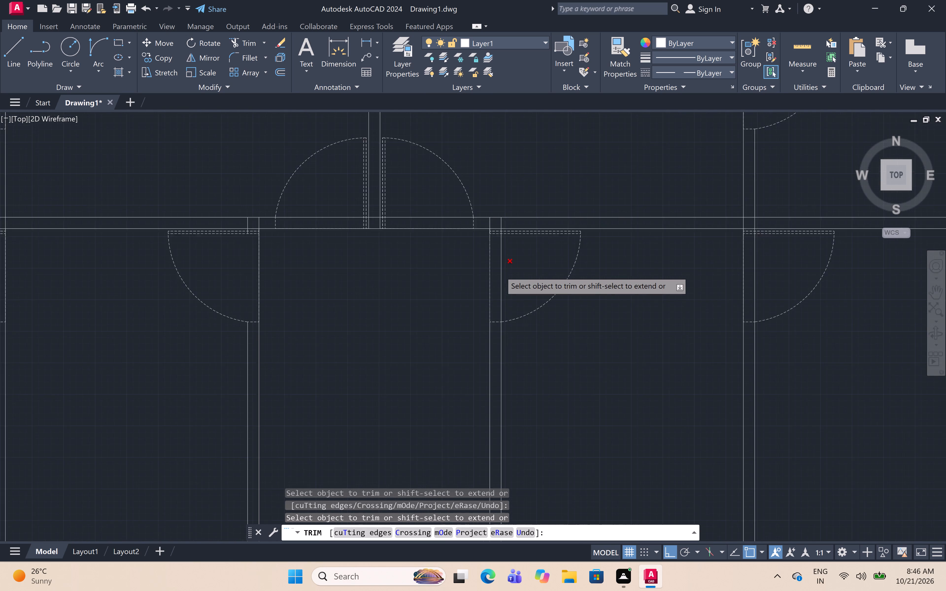
left_click(503, 282)
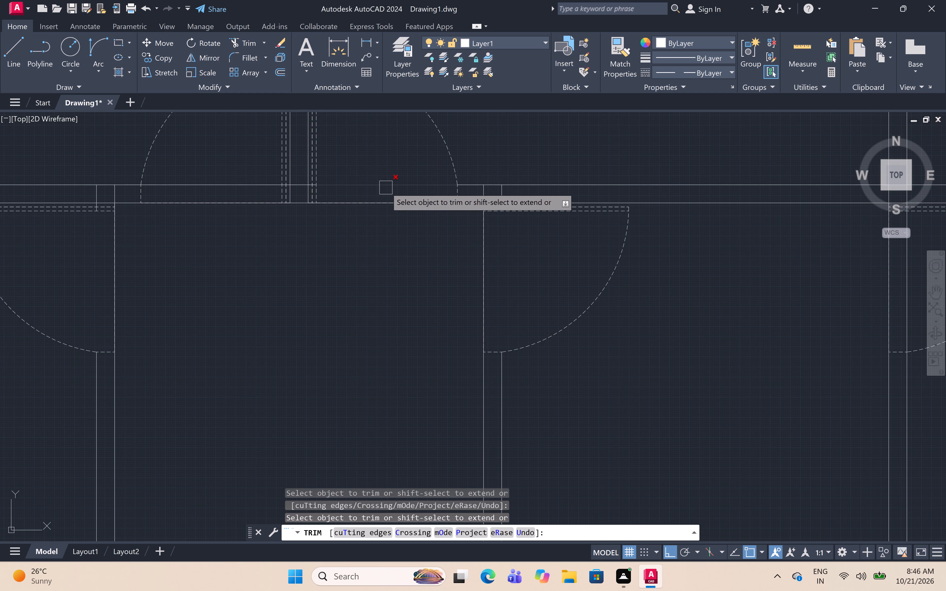
Trim the main cross wall's upper line across the two doors flanking the central vertical wall.
left_click(385, 187)
left_click(183, 180)
scroll(222, 207, "down", 4)
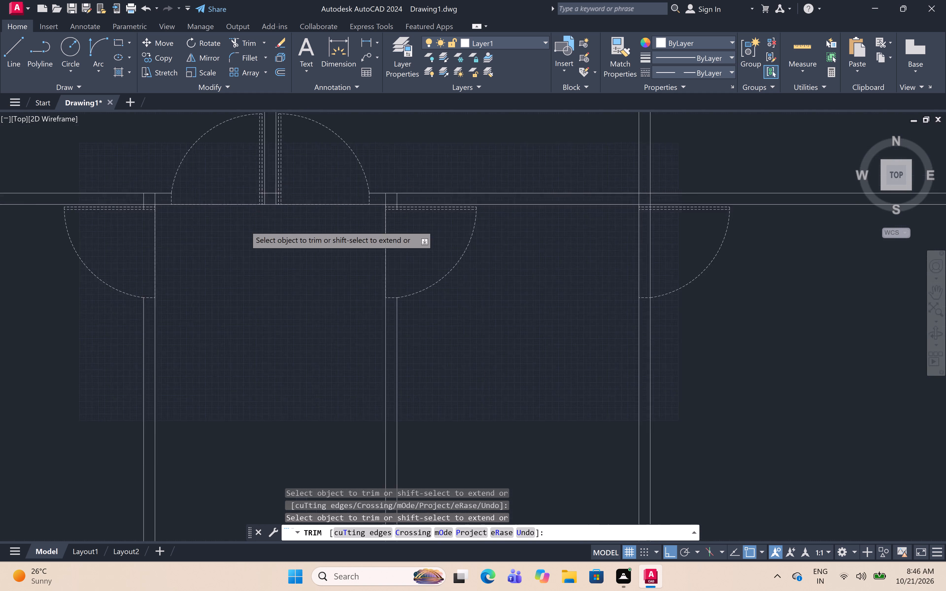
Trim the wall lines across the door at the bottom-right block's upper-left corner and the bottom-right corner room's small door.
scroll(246, 227, "down", 3)
scroll(303, 289, "up", 6)
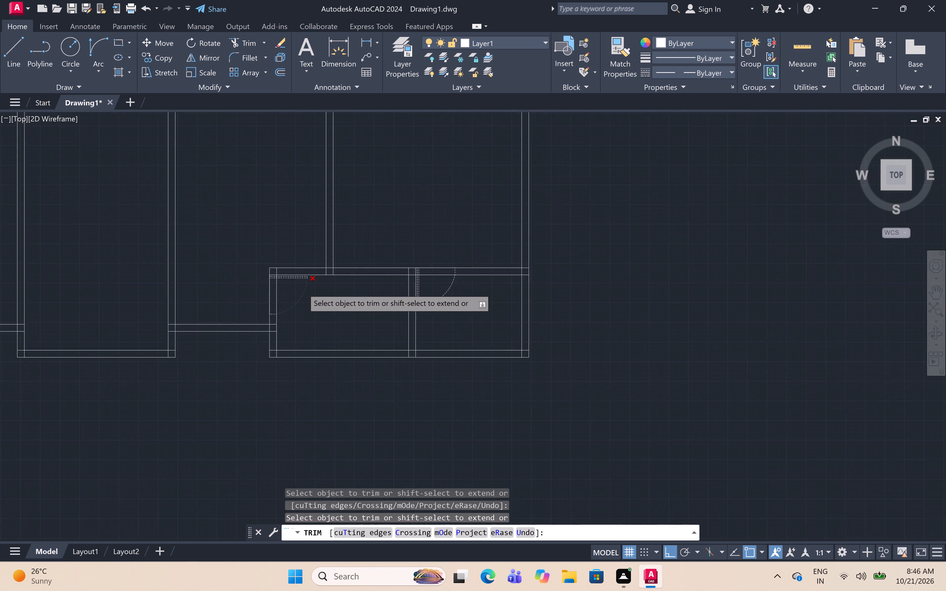
scroll(272, 302, "up", 3)
left_click(227, 279)
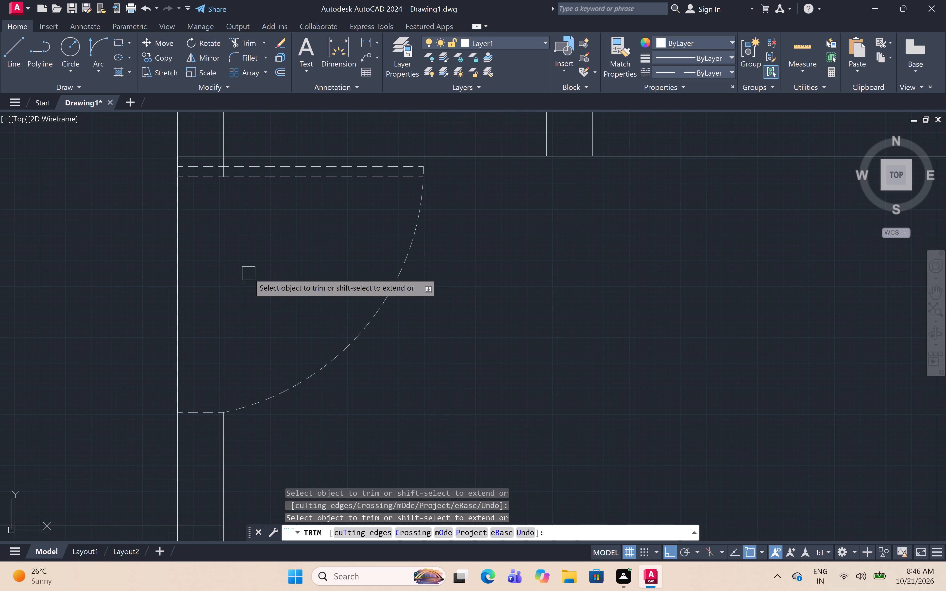
scroll(296, 253, "down", 6)
scroll(432, 257, "up", 3)
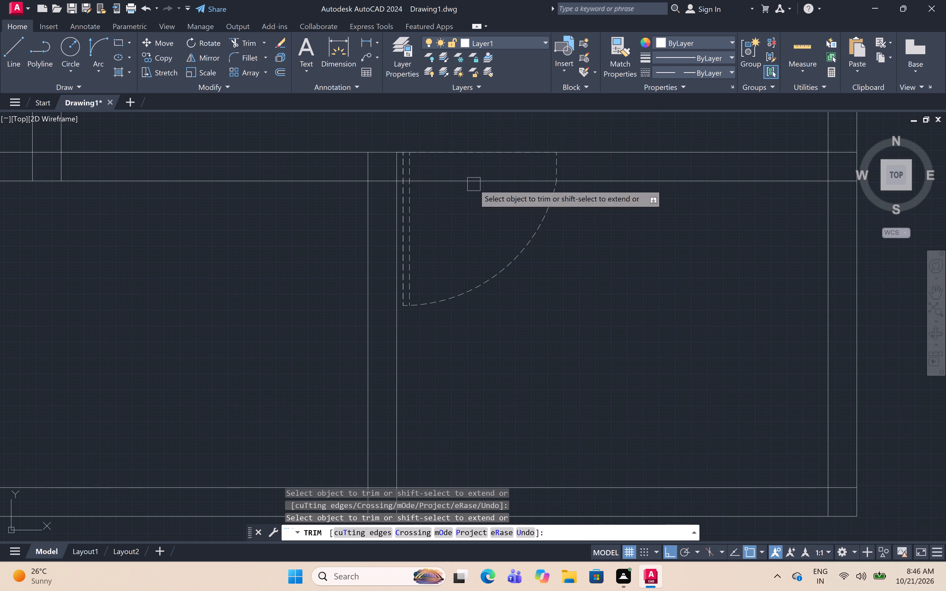
left_click(468, 181)
Trim the wall line across the right inner wall's door below the main cross wall and finish trimming.
scroll(436, 211, "down", 6)
middle_click_drag(427, 192, 423, 210)
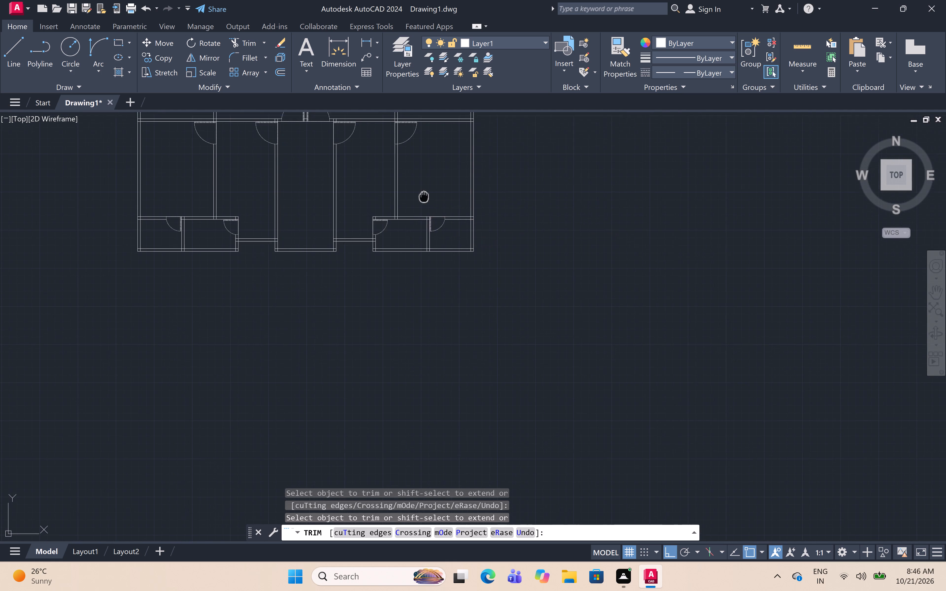
middle_click_drag(423, 210, 433, 256)
scroll(421, 196, "up", 4)
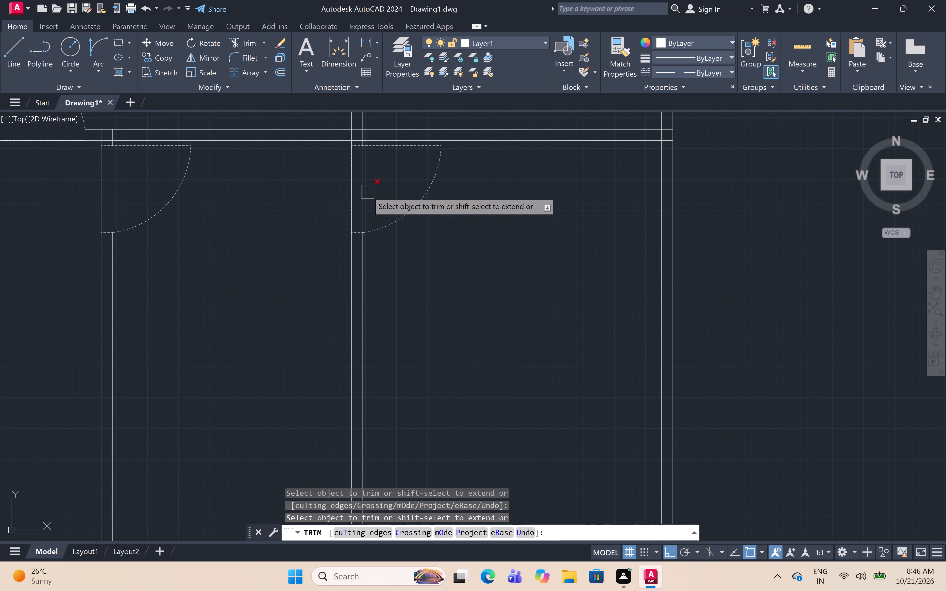
left_click(368, 192)
middle_click_drag(461, 229, 504, 408)
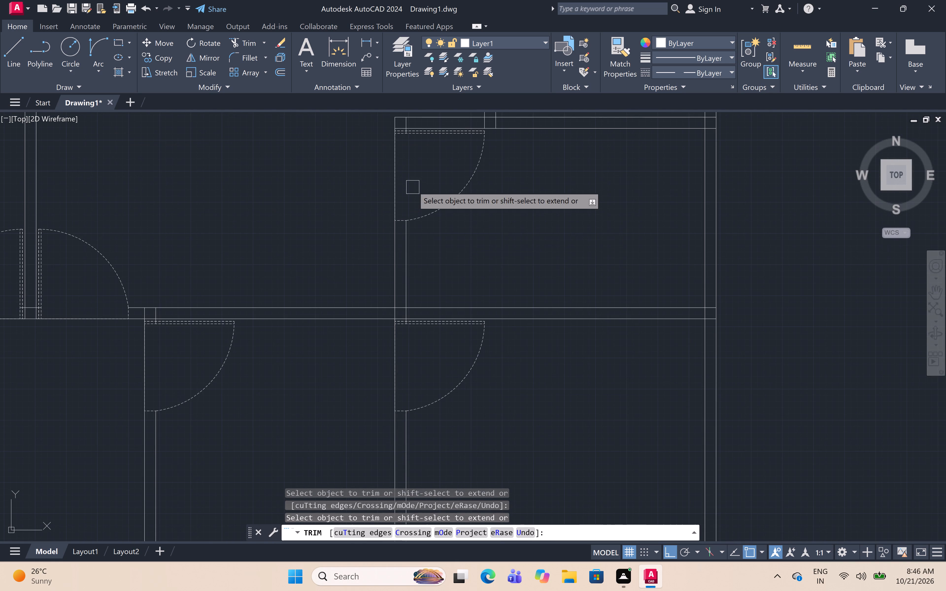
scroll(498, 240, "down", 3)
scroll(494, 189, "down", 1)
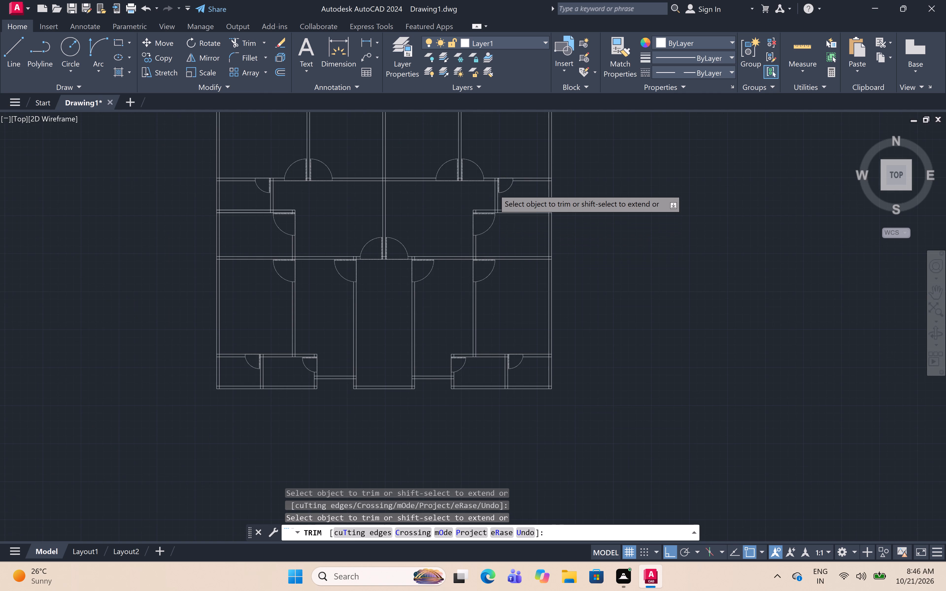
key("Escape")
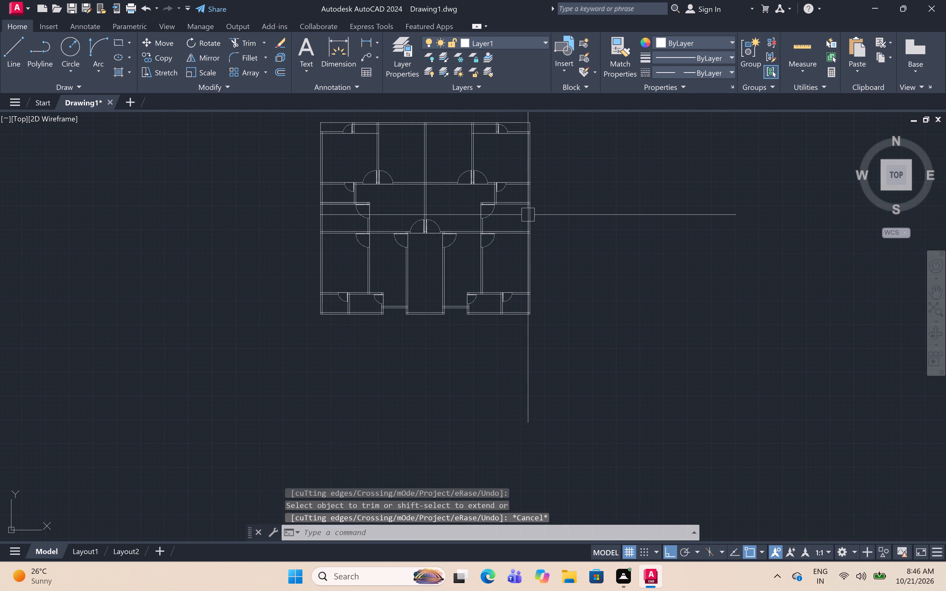
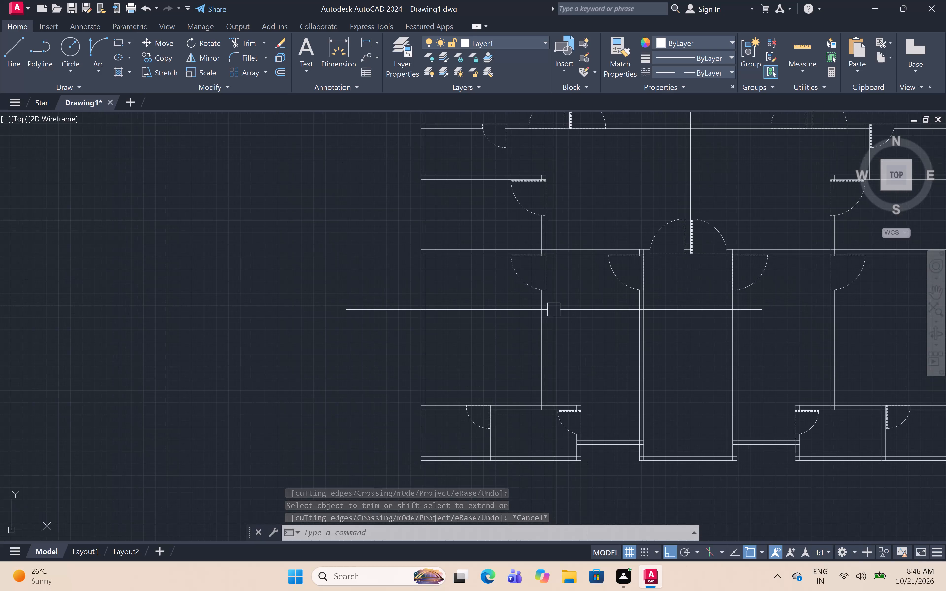
Regenerate the drawing display at the floor plan's upper-left rooms.
middle_click_drag(550, 283, 564, 492)
scroll(443, 199, "up", 3)
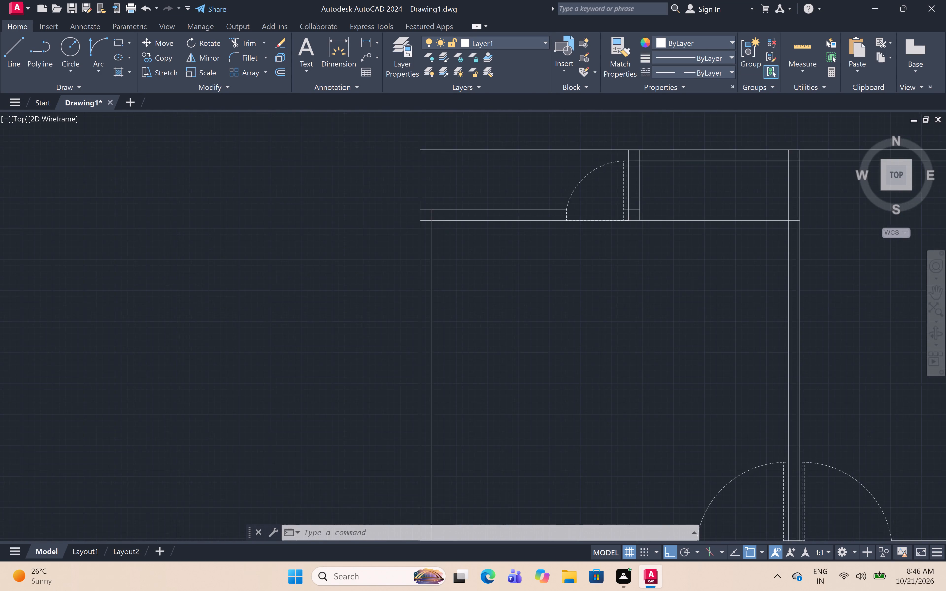
key("r")
type("E")
key("space")
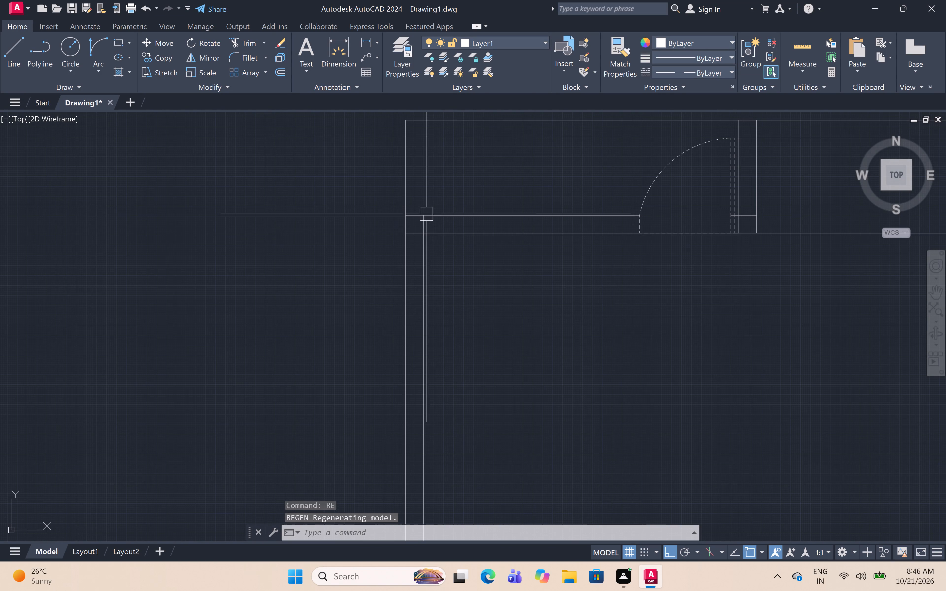
Trim the overlapping wall lines at the upper-left room's corner, where its top wall meets the left outer wall.
key("t")
key("r")
key("space")
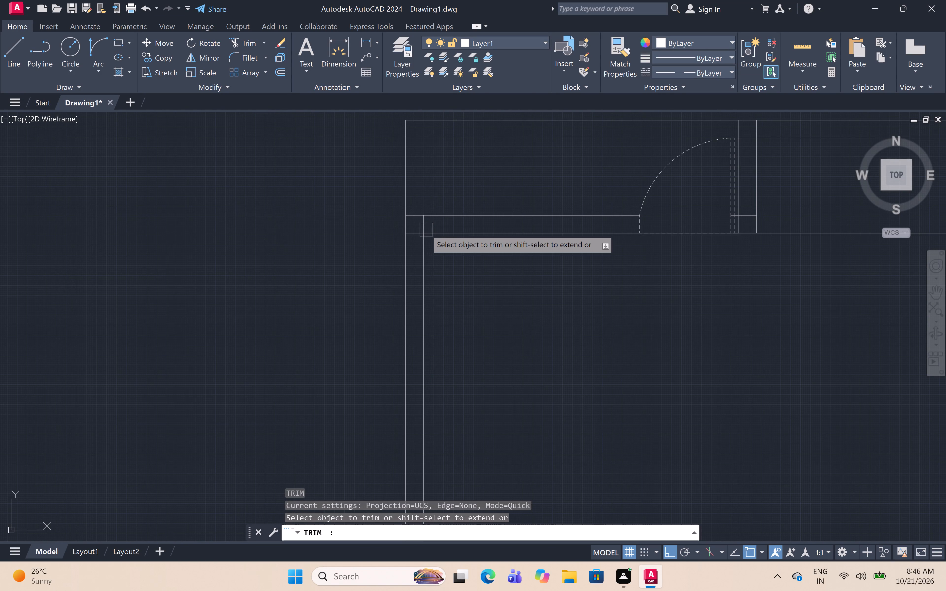
scroll(415, 232, "up", 4)
left_click(518, 158)
left_click(412, 261)
scroll(411, 262, "down", 3)
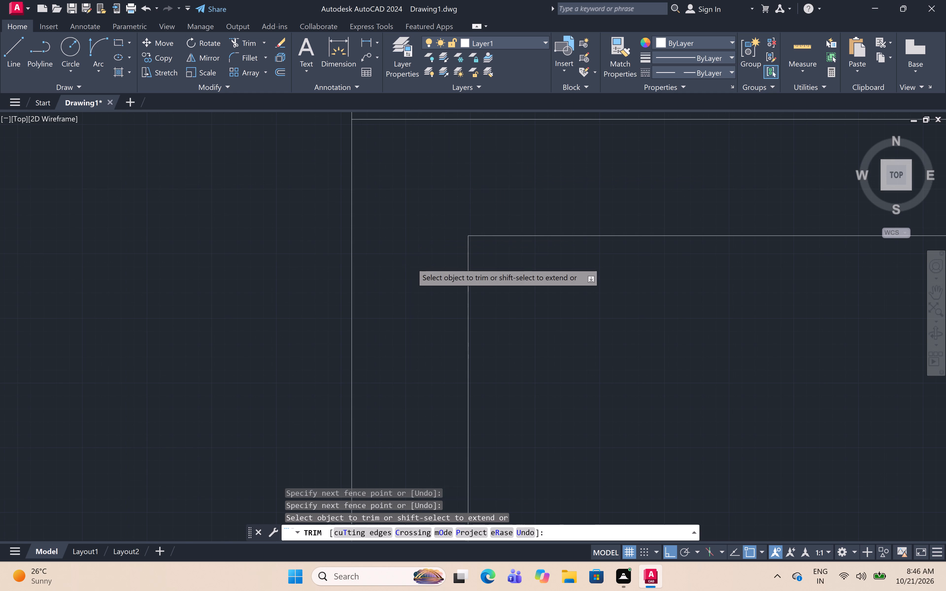
scroll(411, 263, "down", 4)
scroll(650, 207, "down", 3)
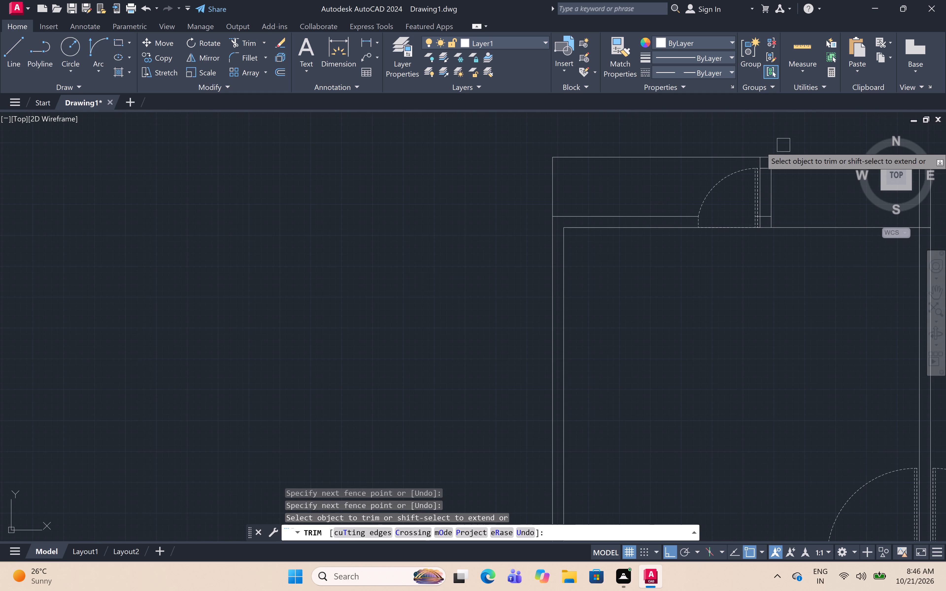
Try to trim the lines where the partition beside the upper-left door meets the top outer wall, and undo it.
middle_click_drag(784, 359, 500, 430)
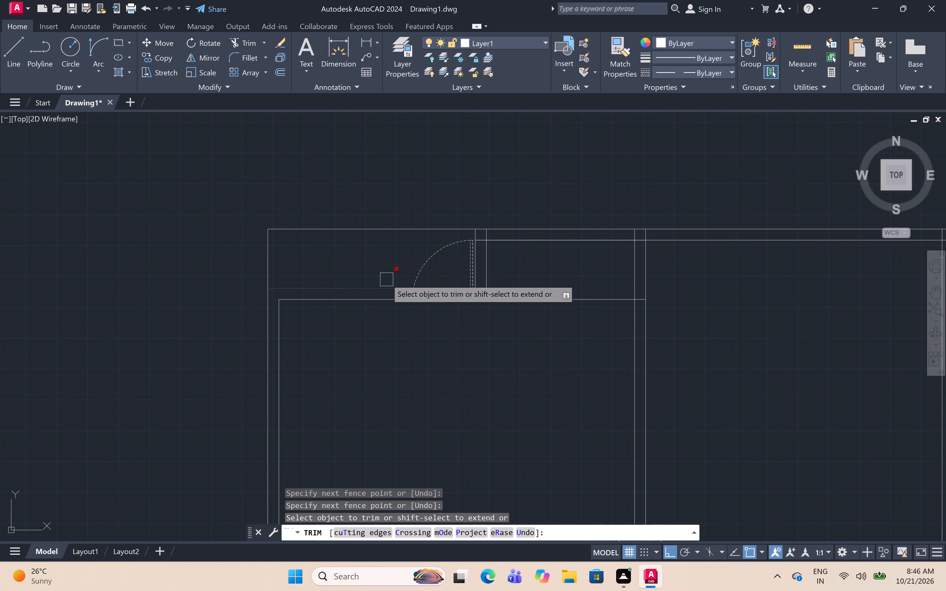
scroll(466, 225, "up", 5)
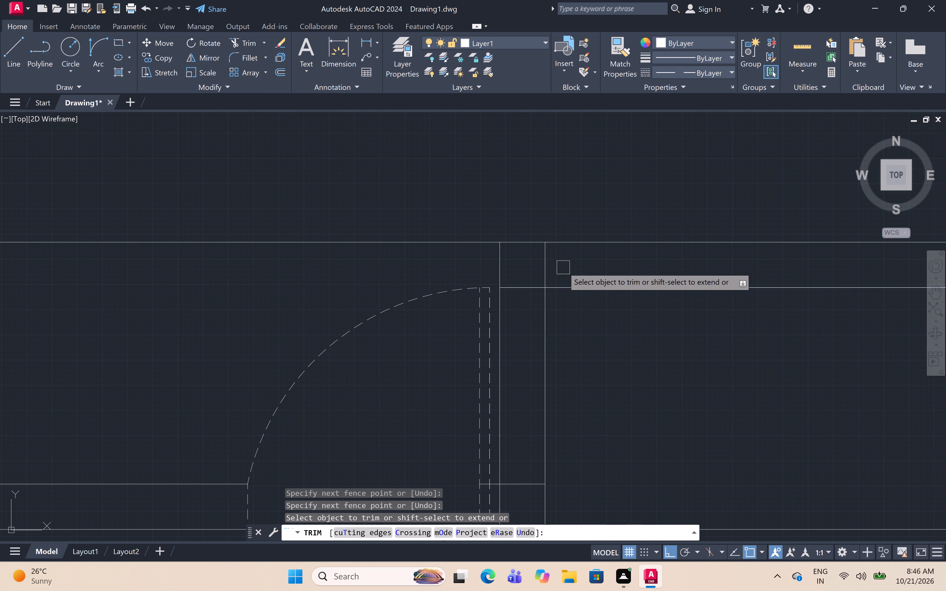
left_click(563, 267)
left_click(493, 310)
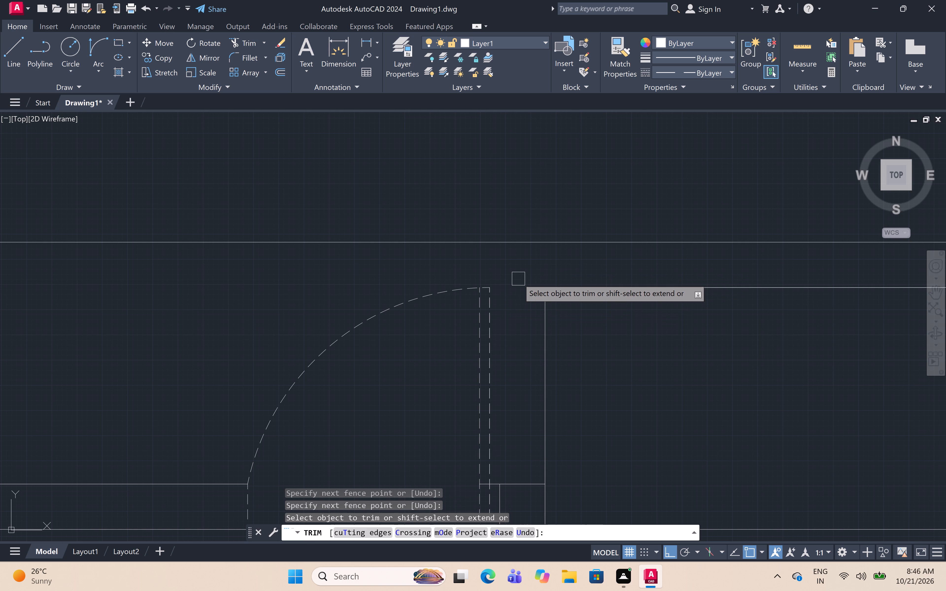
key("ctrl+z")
Trim the overlapping wall lines at the lower and upper ends of the partition beside the upper-left door.
scroll(476, 236, "down", 5)
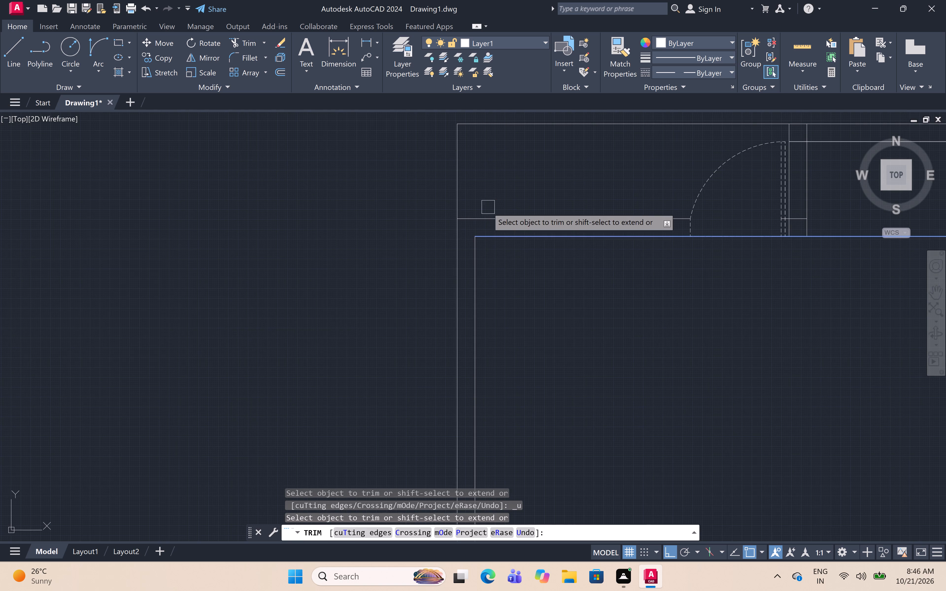
scroll(534, 241, "down", 2)
scroll(635, 240, "up", 4)
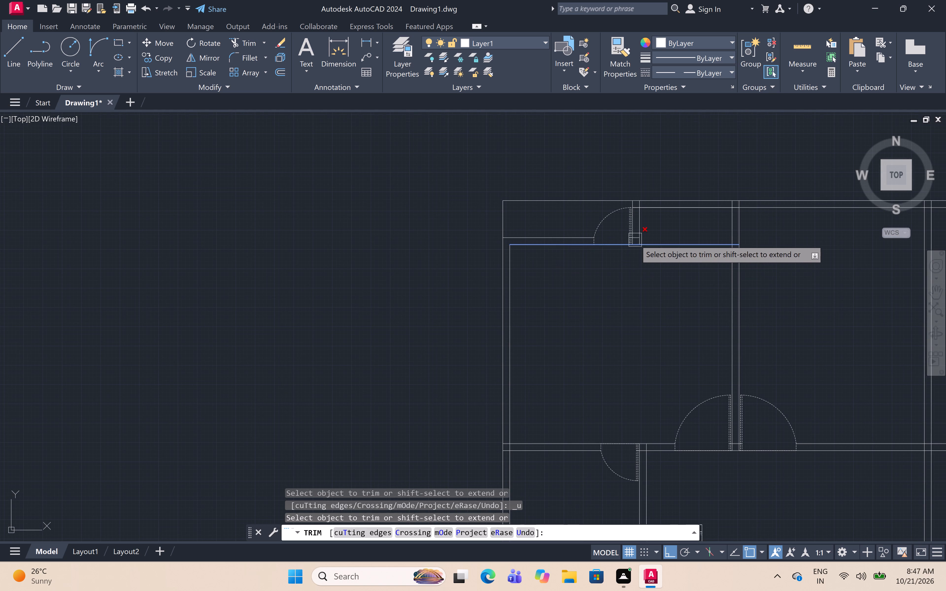
left_click(631, 231)
left_click(626, 244)
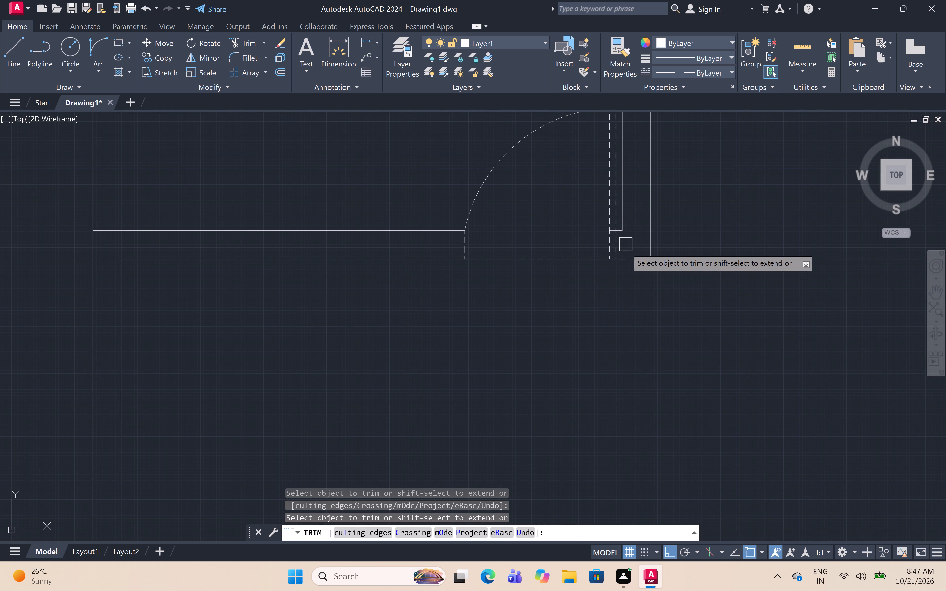
scroll(630, 267, "down", 1)
scroll(653, 154, "up", 3)
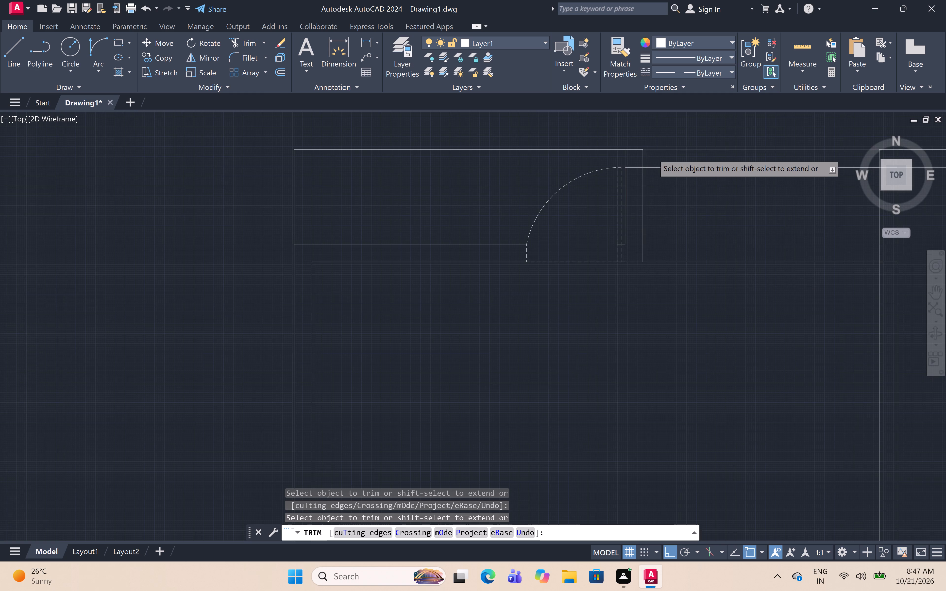
left_click(638, 163)
left_click(600, 217)
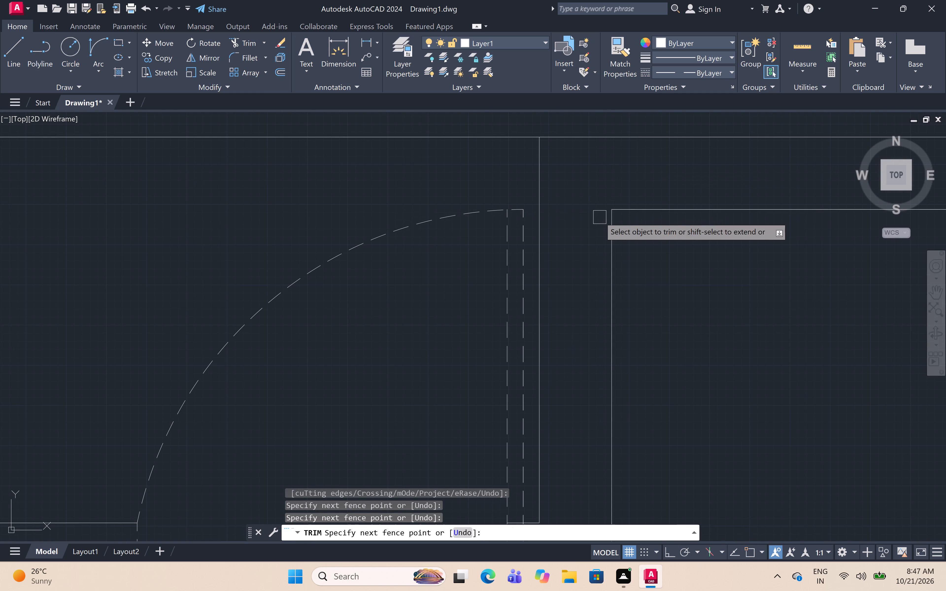
scroll(587, 216, "down", 7)
Trim the upper-left room's right wall where it meets the top outer wall, including the horizontal stub crossing it lower down.
scroll(744, 208, "up", 4)
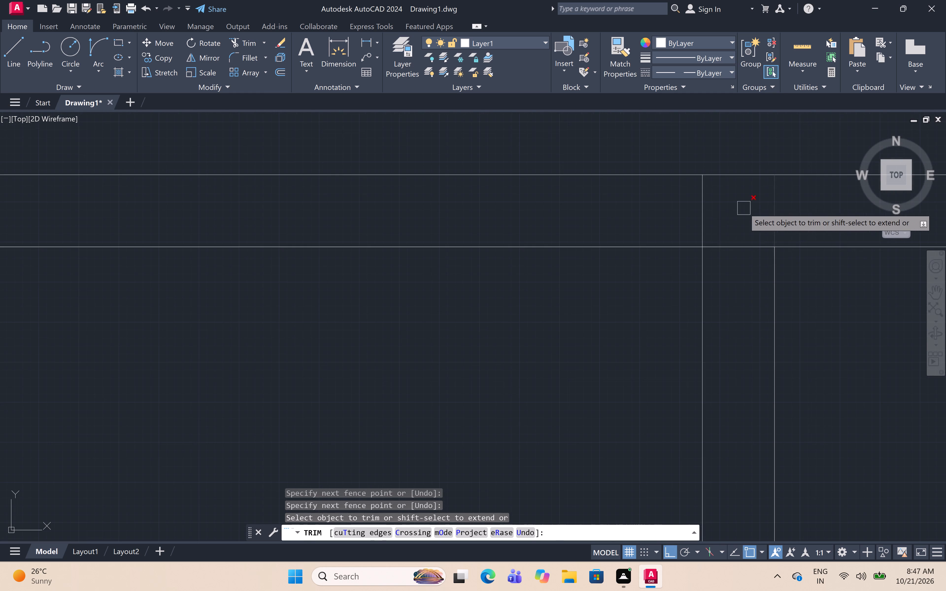
left_click(691, 206)
left_click(749, 262)
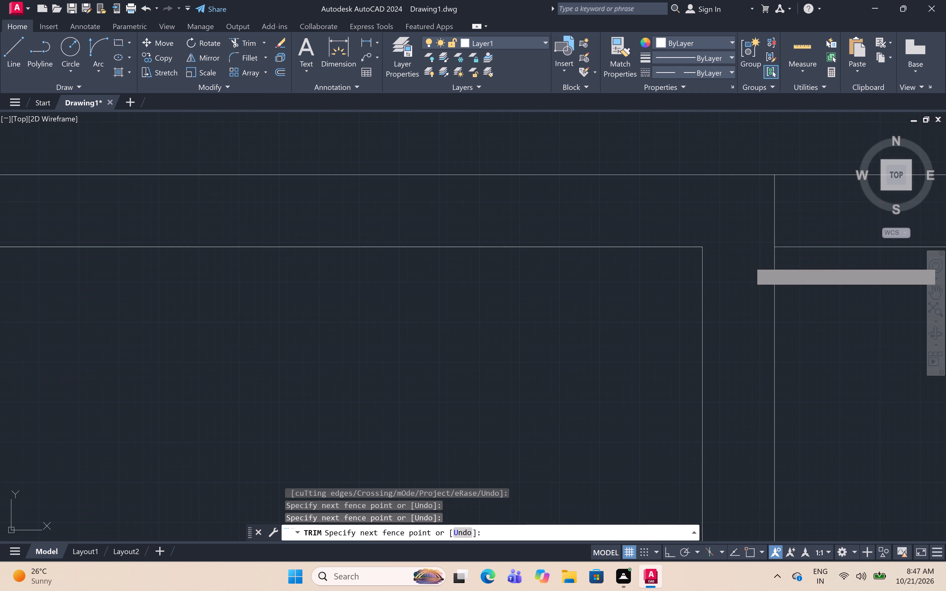
left_click(776, 203)
scroll(554, 221, "down", 7)
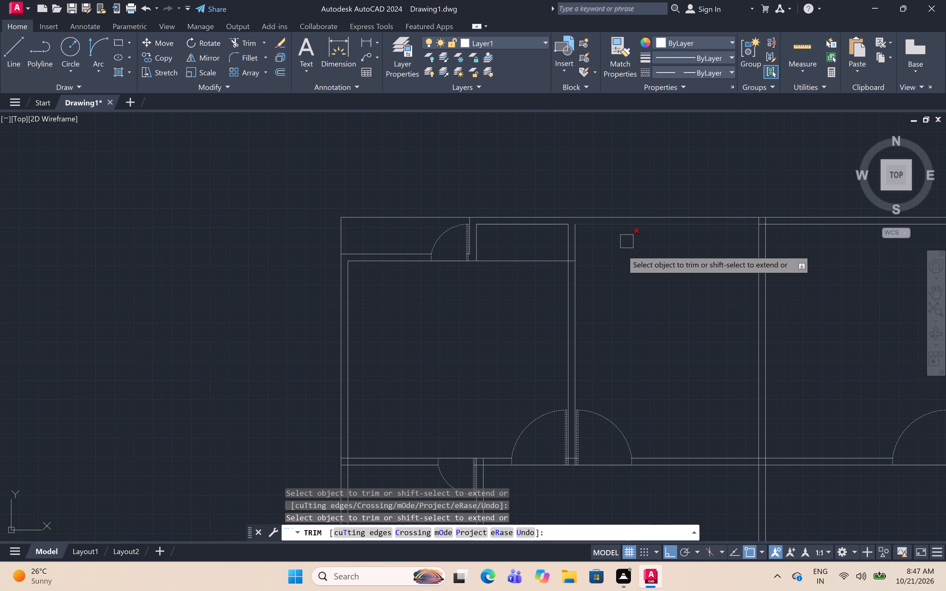
scroll(602, 265, "down", 1)
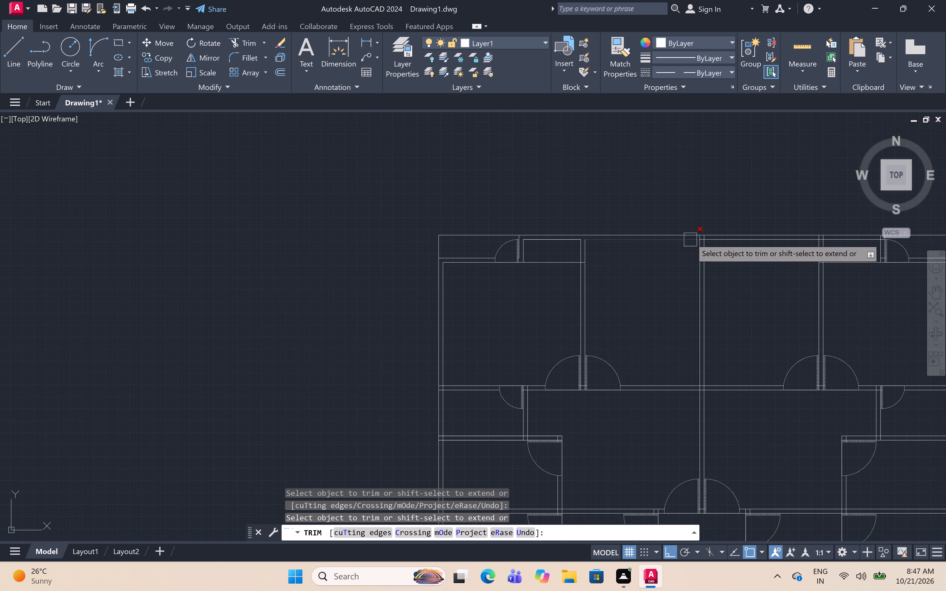
scroll(588, 250, "up", 4)
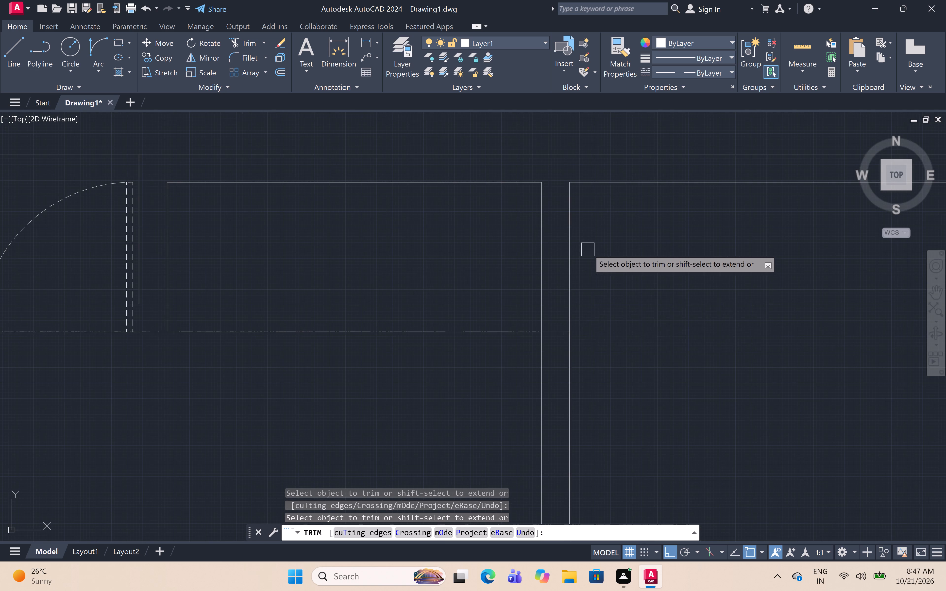
left_click(558, 332)
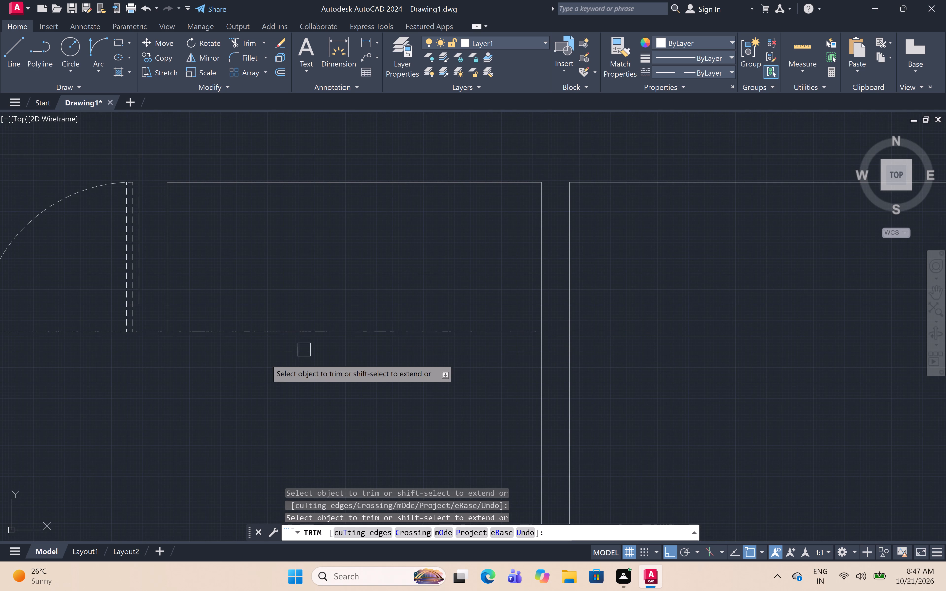
Trim the overlapping lines where the plan's central dividing wall meets the top outer wall.
scroll(312, 330, "down", 6)
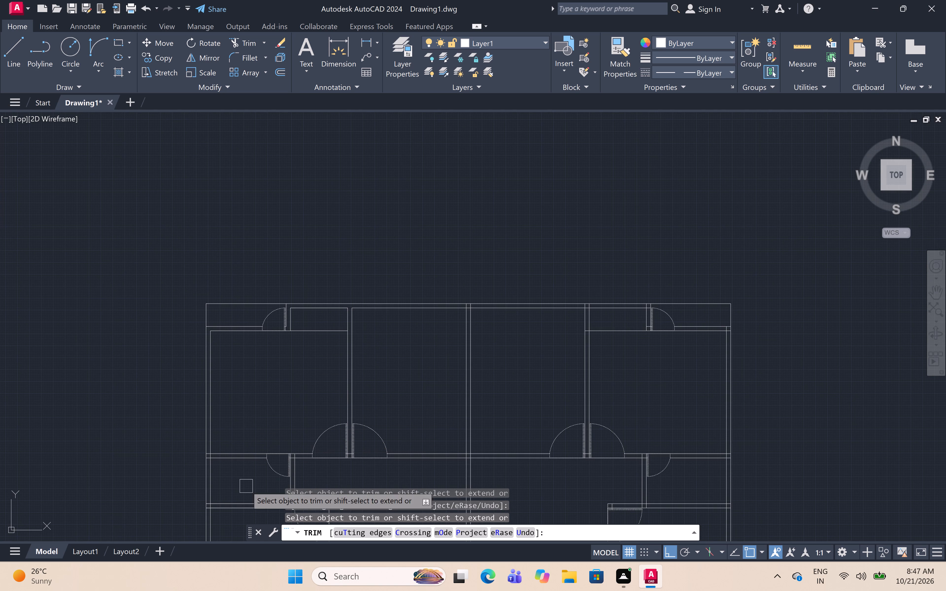
middle_click_drag(247, 486, 180, 449)
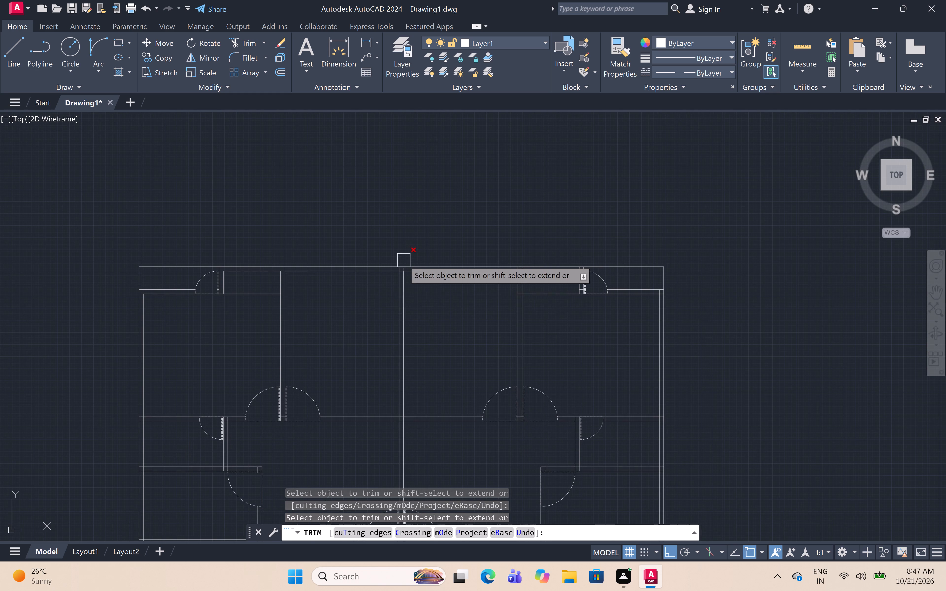
scroll(390, 285, "up", 6)
middle_click_drag(401, 232, 413, 369)
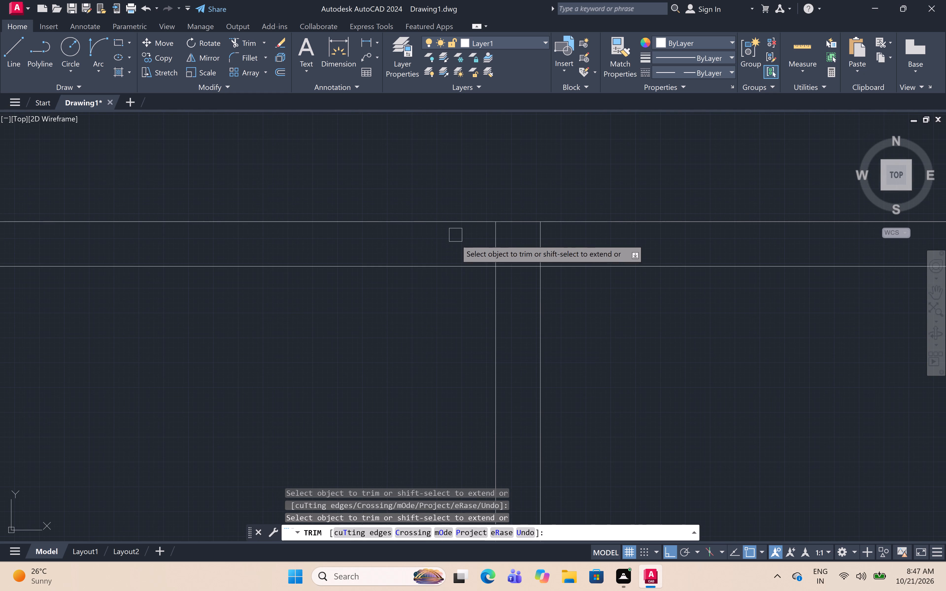
left_click(454, 244)
left_click(601, 240)
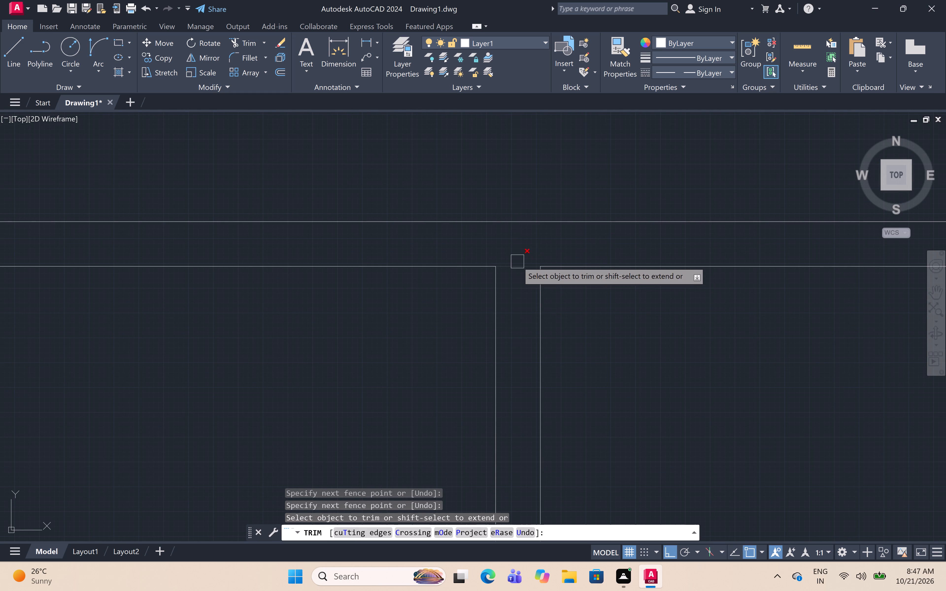
left_click(517, 261)
Trim the overlapping lines where the upper-right room's left wall meets the top outer wall.
scroll(438, 197, "down", 7)
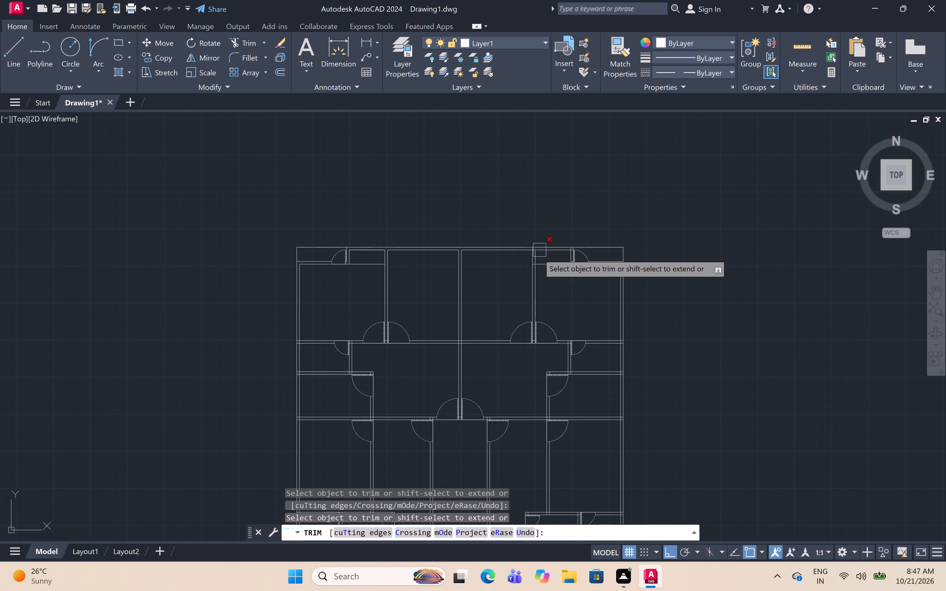
scroll(539, 250, "up", 6)
scroll(498, 234, "up", 2)
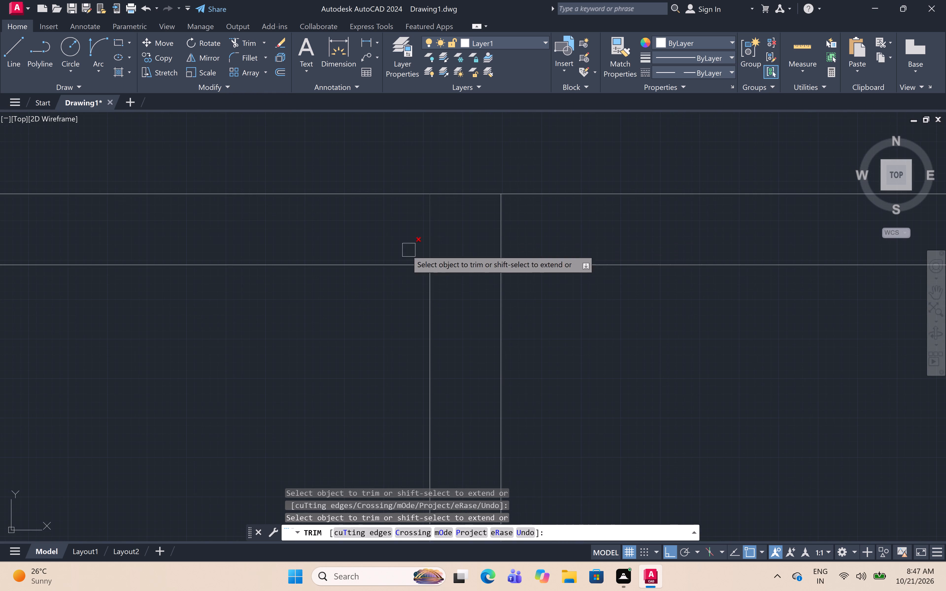
left_click(371, 246)
left_click(581, 233)
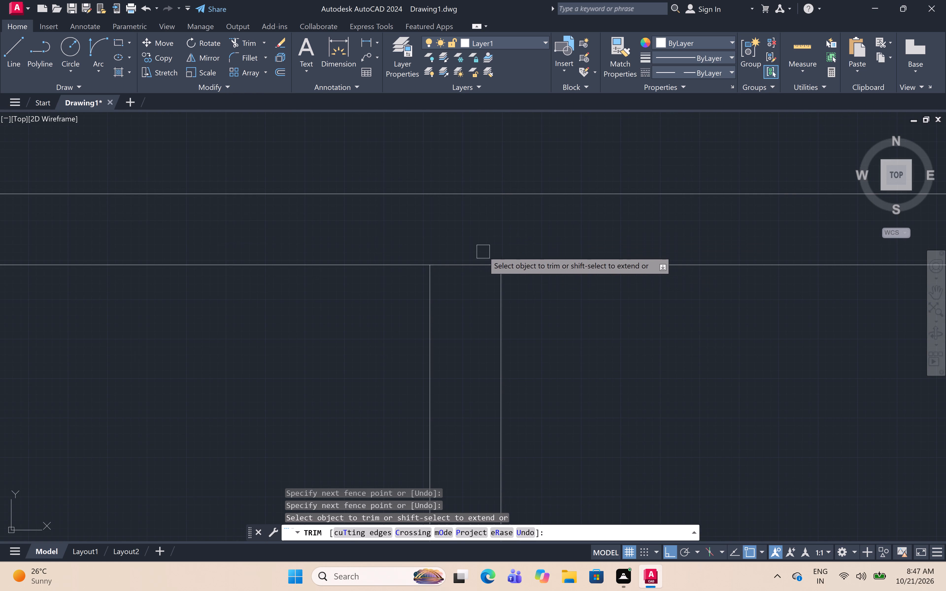
left_click(483, 251)
left_click(478, 287)
Trim the overlapping wall lines at the upper and lower ends of the partition beside the upper-right door.
scroll(464, 269, "down", 7)
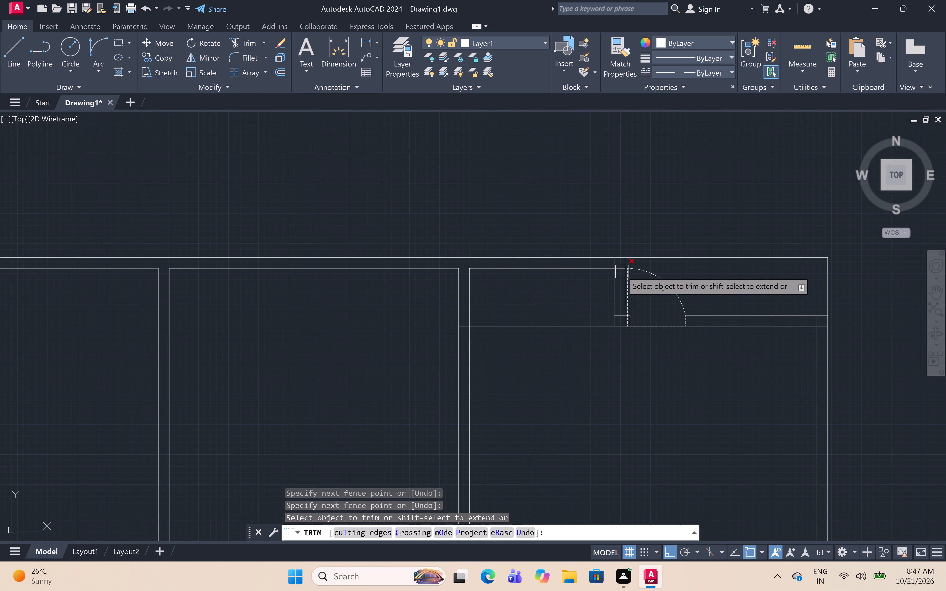
scroll(618, 261, "up", 5)
left_click(548, 274)
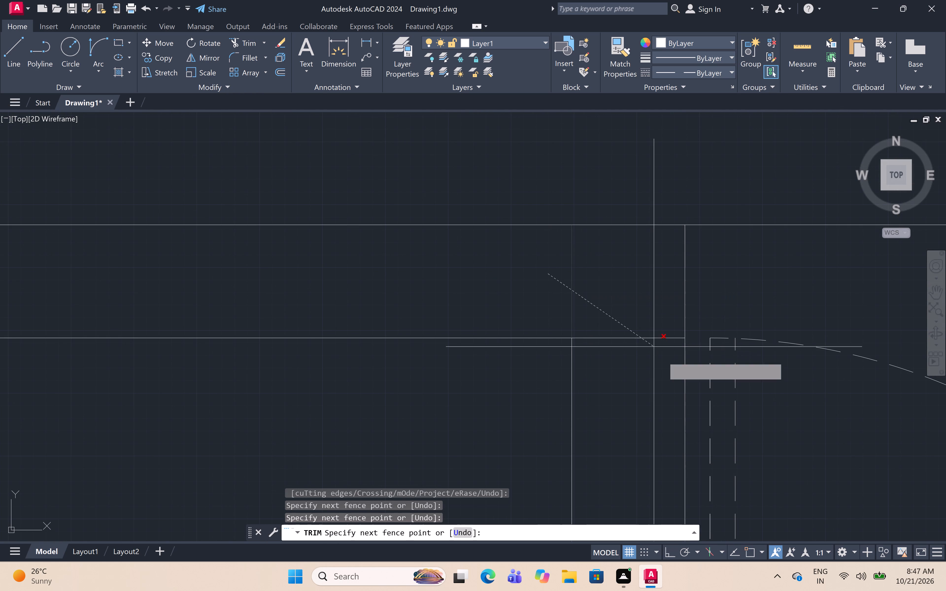
left_click(659, 358)
scroll(591, 215, "down", 6)
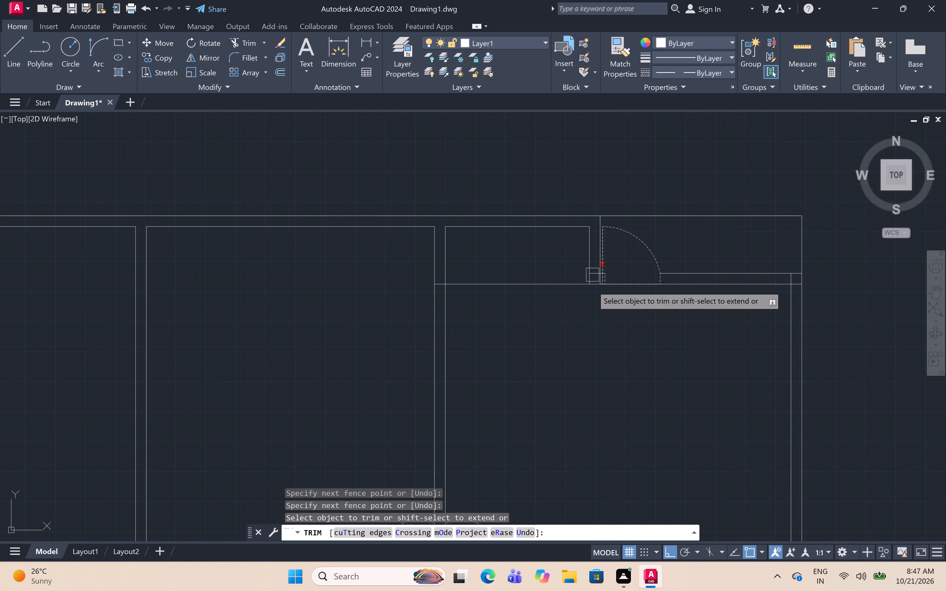
scroll(595, 273, "up", 6)
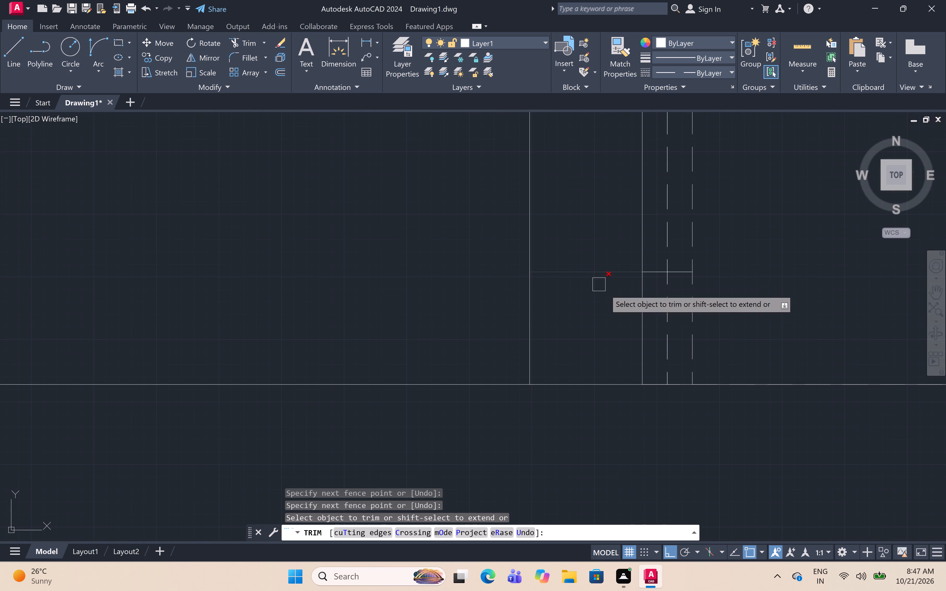
left_click(638, 319)
left_click(585, 268)
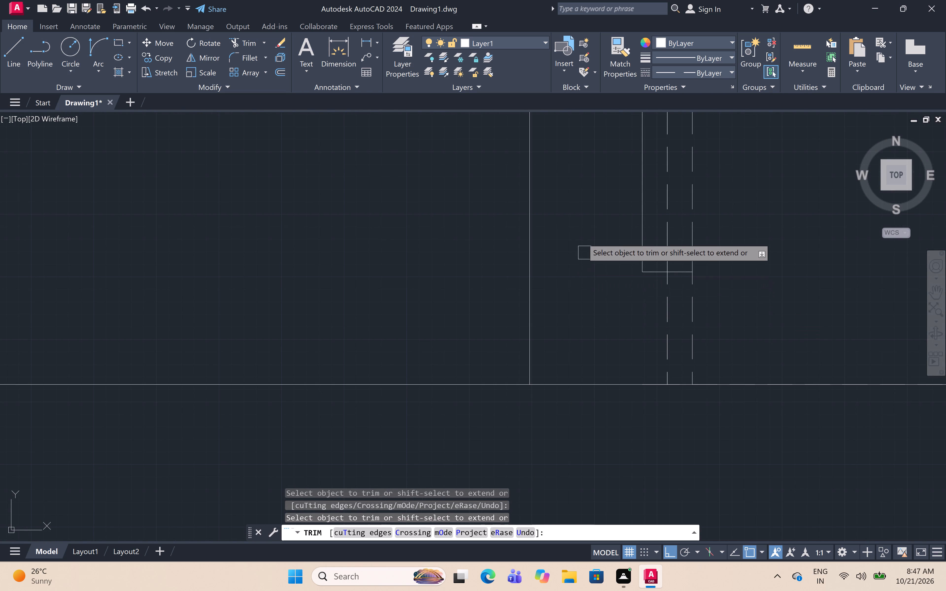
Trim the horizontal line stub that crosses the upper-right room's left wall below the small compartment.
scroll(580, 236, "down", 6)
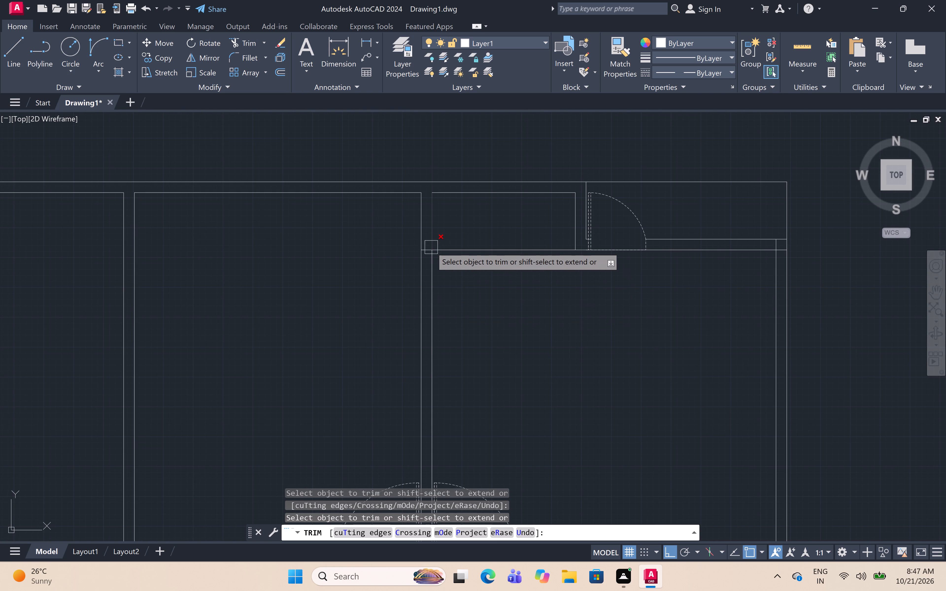
scroll(426, 249, "up", 6)
left_click(417, 259)
Trim the overlapping lines where the upper-right room's top wall meets the right outer wall.
scroll(417, 259, "down", 8)
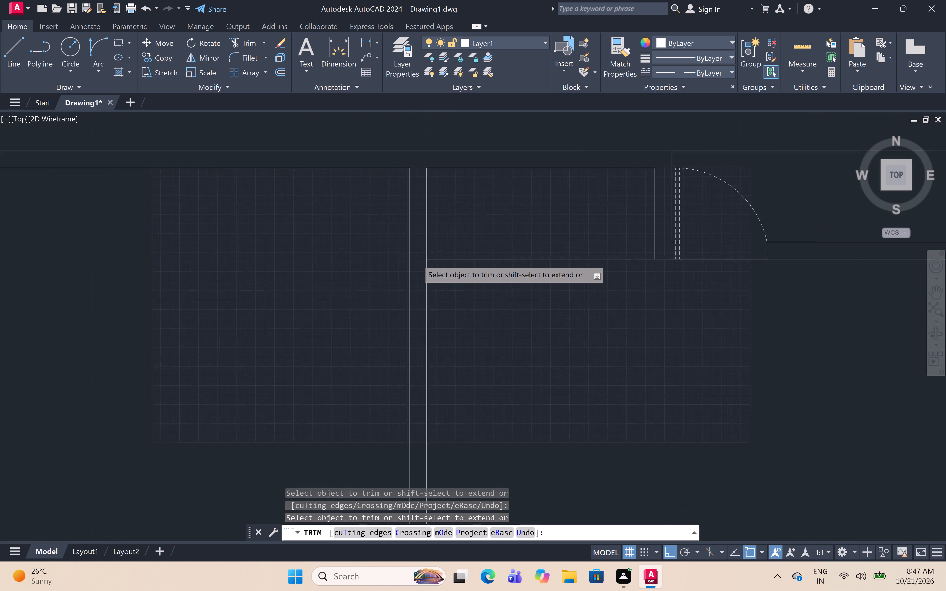
scroll(771, 254, "up", 3)
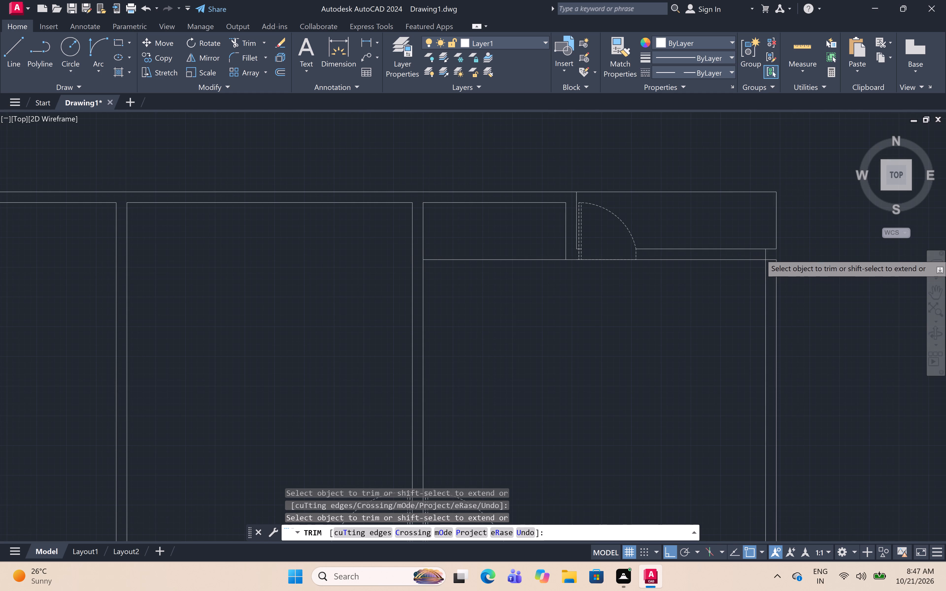
scroll(771, 253, "up", 2)
left_click(710, 242)
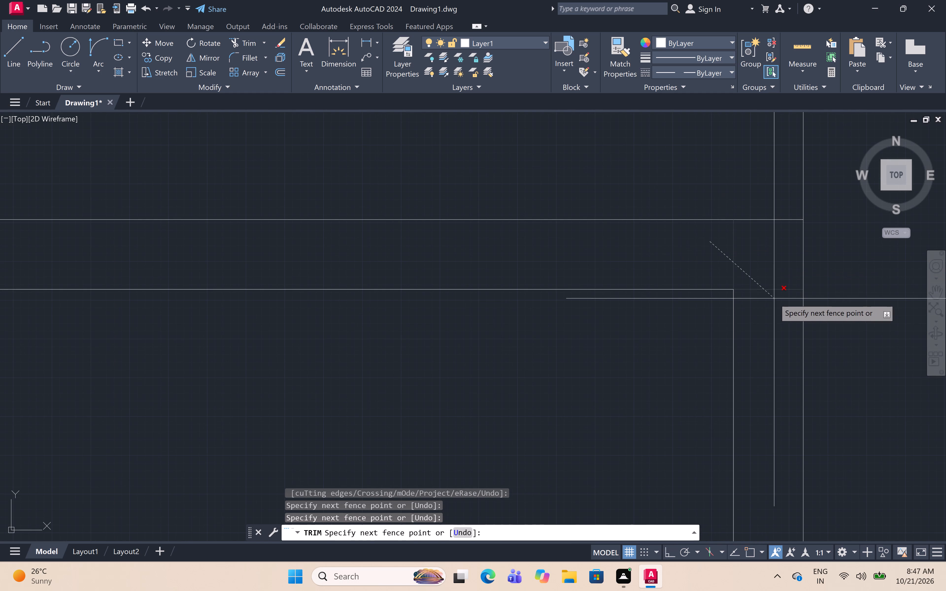
left_click(774, 298)
Trim the overlapping lines where the horizontal wall below the upper rooms meets the left outer wall.
scroll(737, 240, "down", 7)
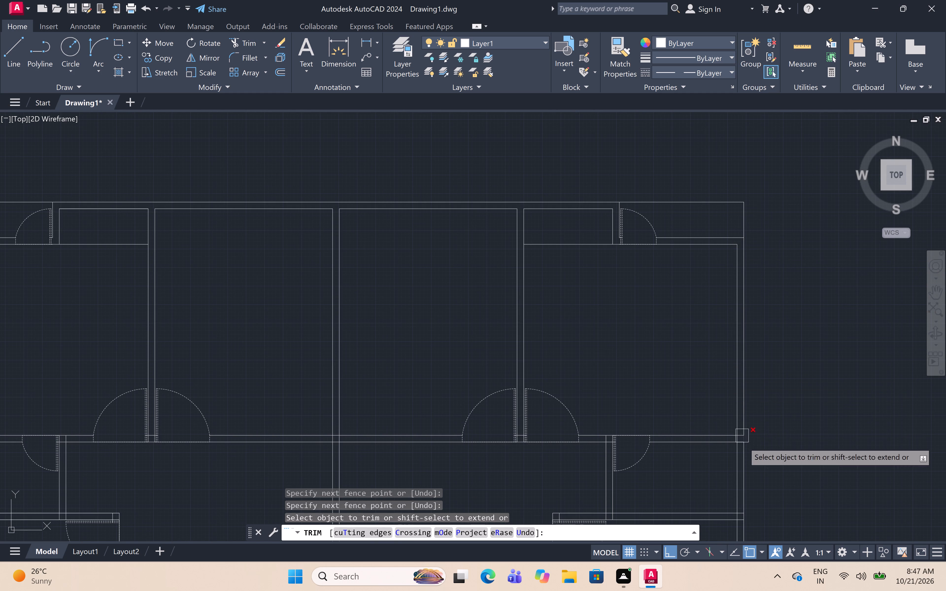
middle_click_drag(775, 443, 758, 353)
scroll(764, 351, "down", 3)
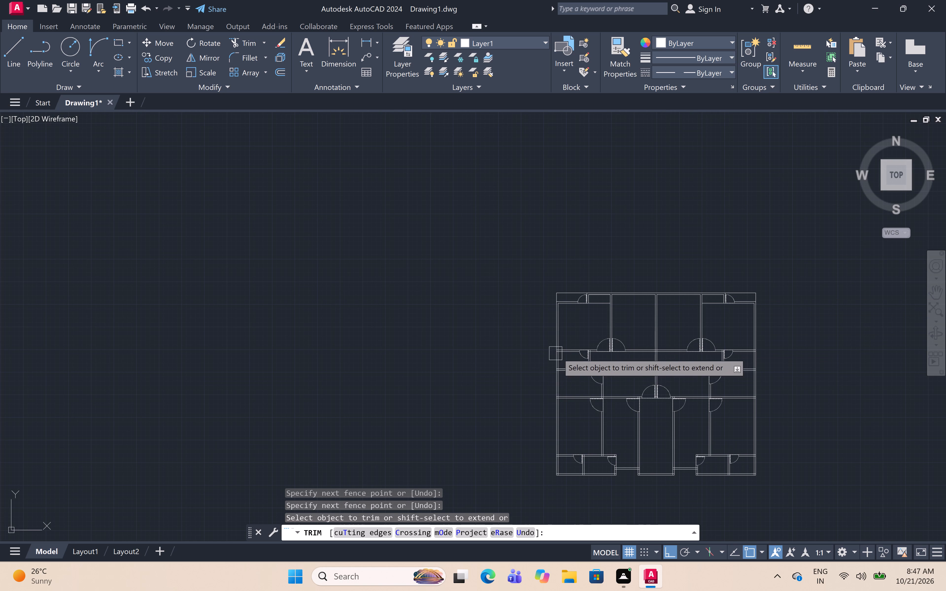
scroll(562, 353, "up", 6)
scroll(523, 328, "up", 2)
left_click(390, 254)
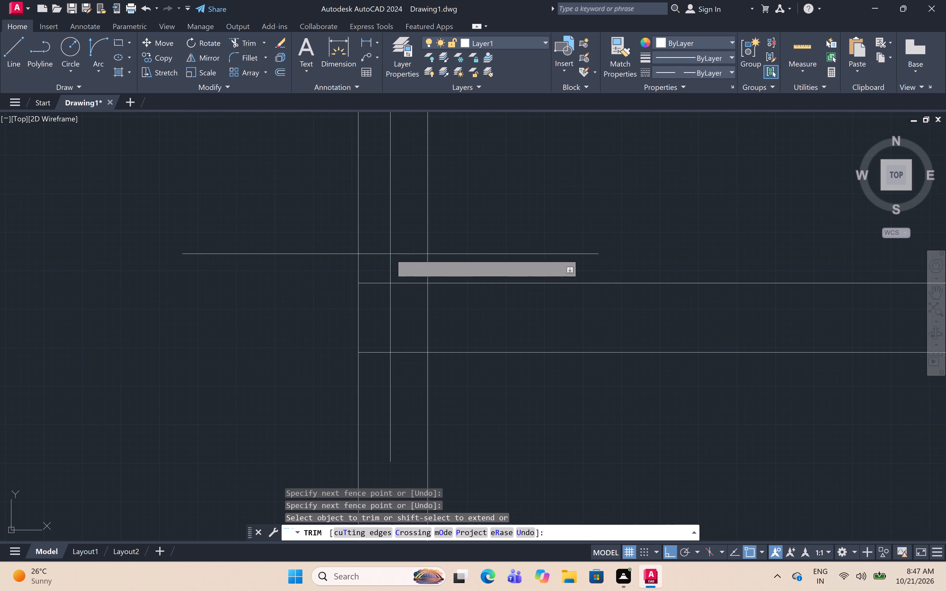
left_click(402, 381)
left_click(404, 333)
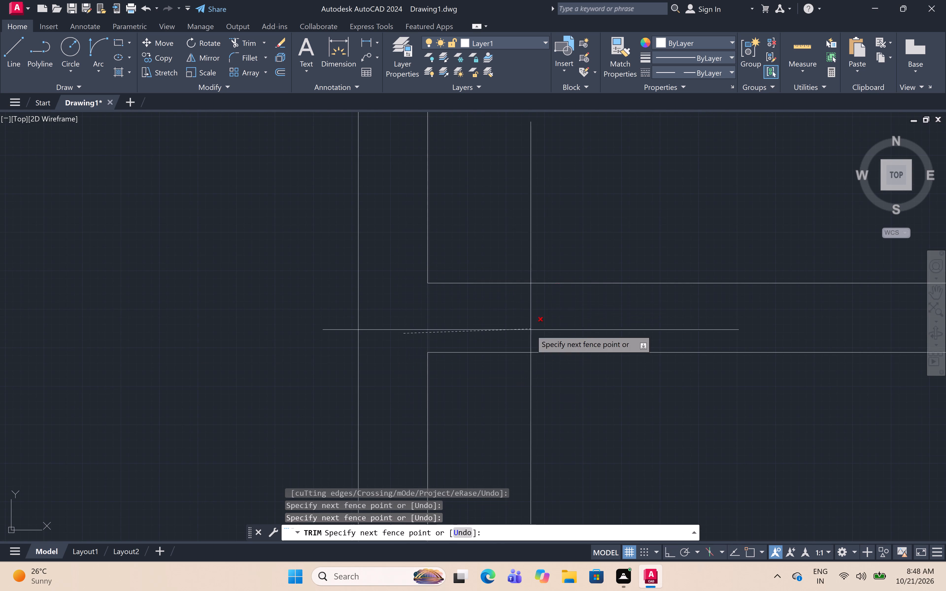
left_click(531, 330)
Trim the overlapping lines where the partition beside the small left-hand door meets the horizontal wall below the upper rooms.
scroll(523, 242, "down", 4)
middle_click_drag(587, 198, 437, 233)
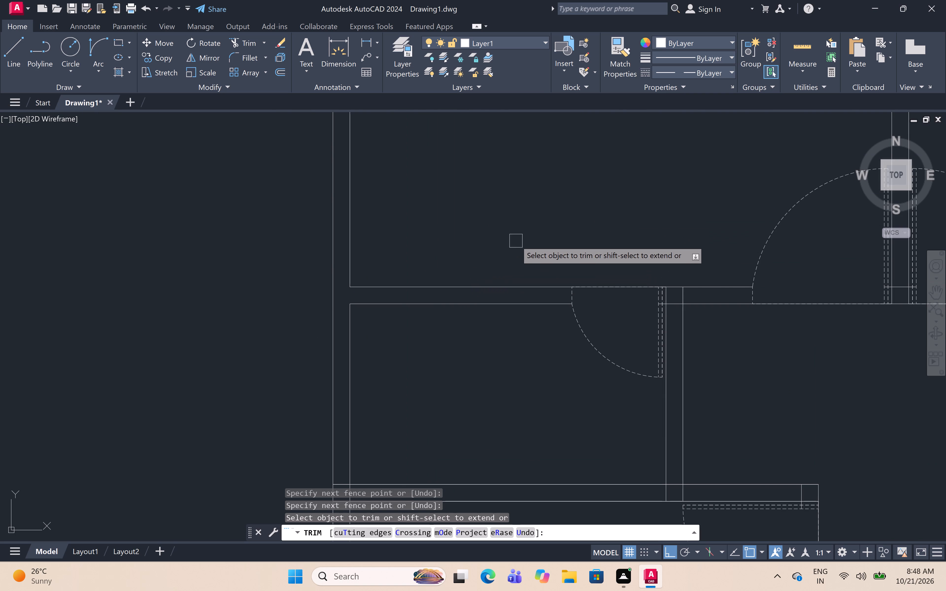
scroll(516, 241, "down", 4)
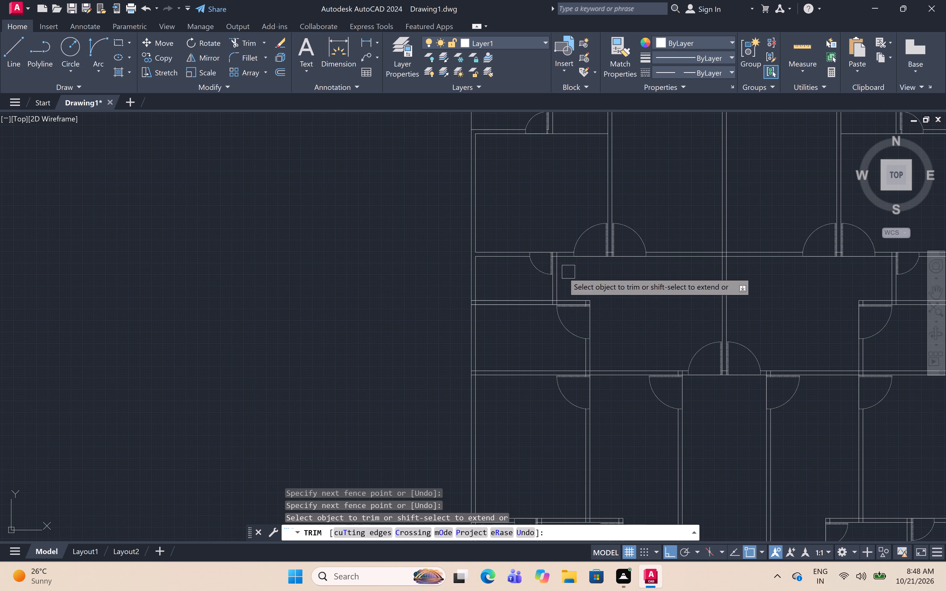
scroll(550, 256, "up", 8)
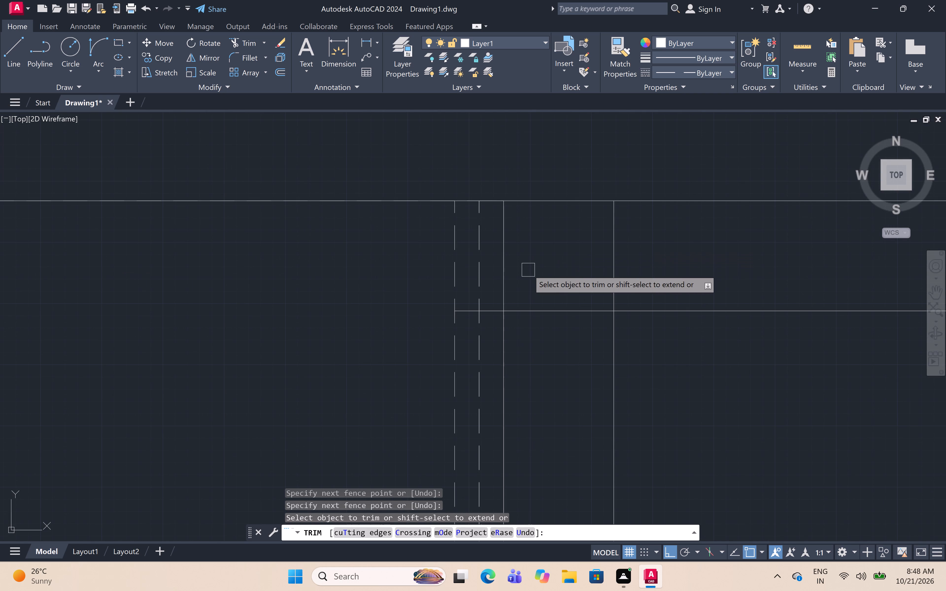
left_click(491, 250)
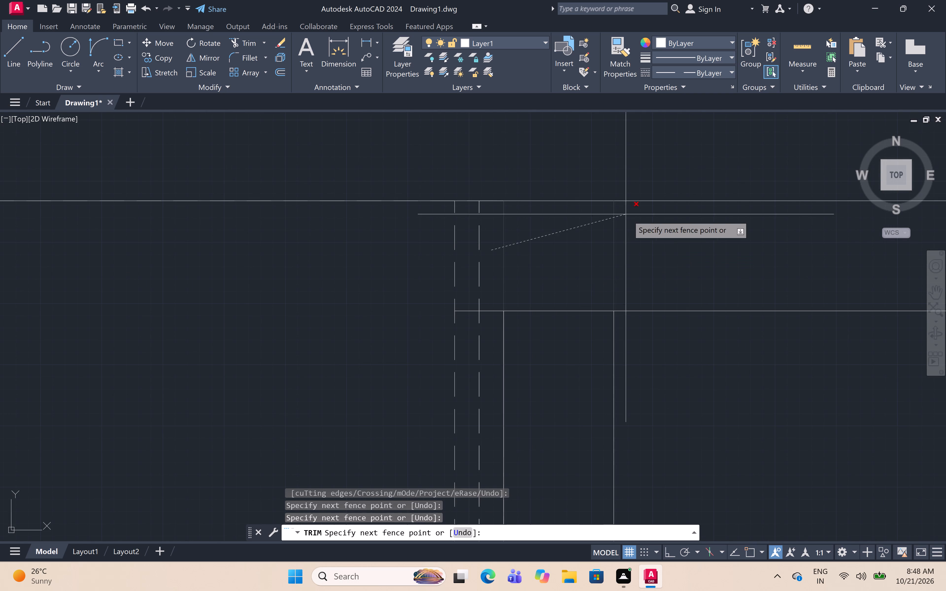
left_click_drag(666, 231, 662, 232)
left_click(574, 258)
left_click(584, 341)
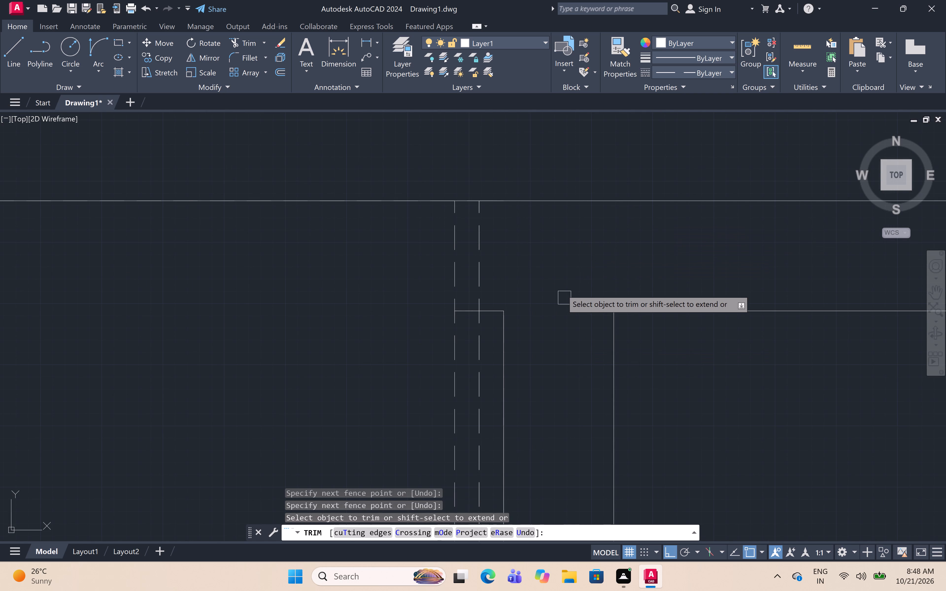
Trim the overlapping lines where the dividing wall between the left pair of doors meets the horizontal wall below the upper rooms.
scroll(559, 285, "down", 8)
middle_click_drag(661, 314, 596, 312)
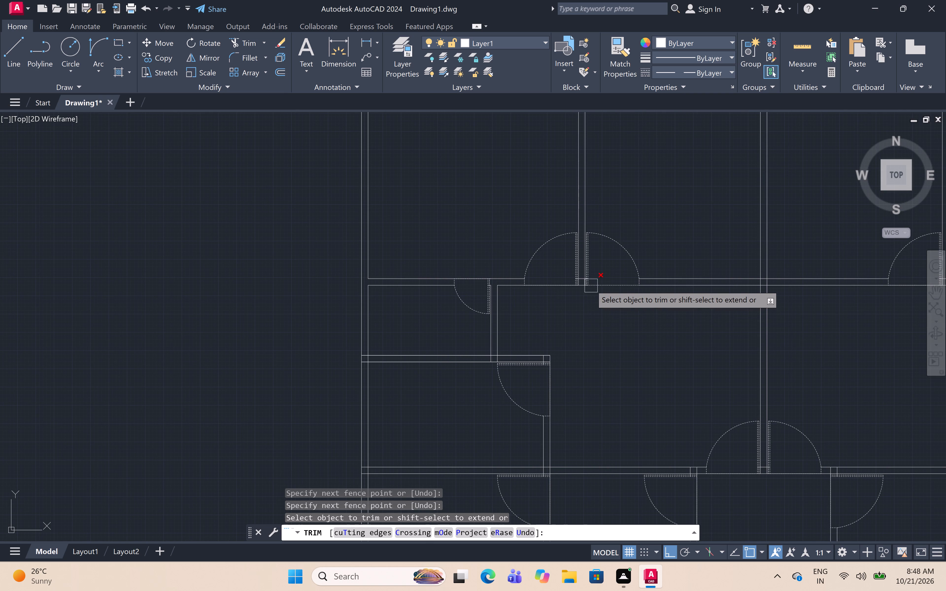
scroll(581, 280, "up", 11)
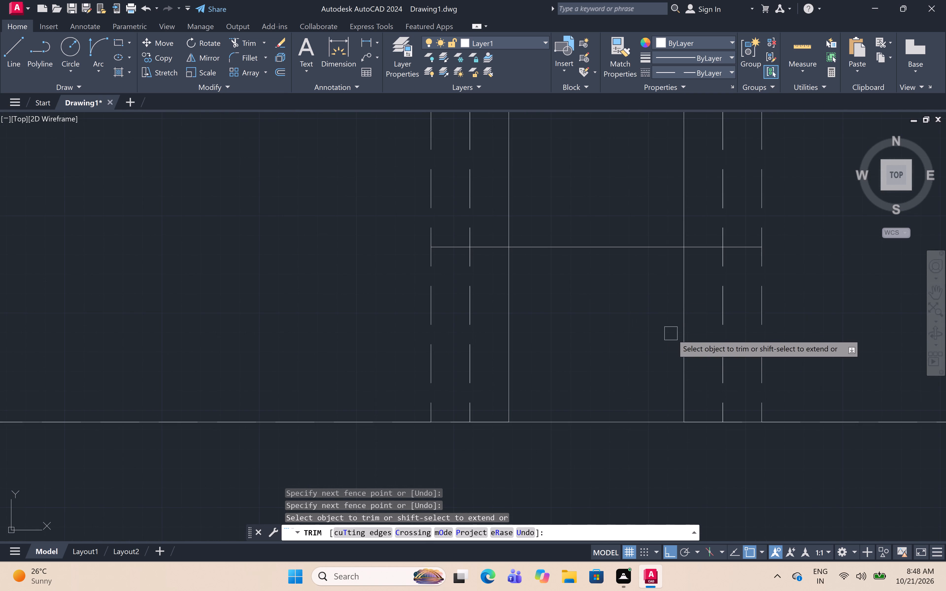
left_click_drag(703, 363, 696, 362)
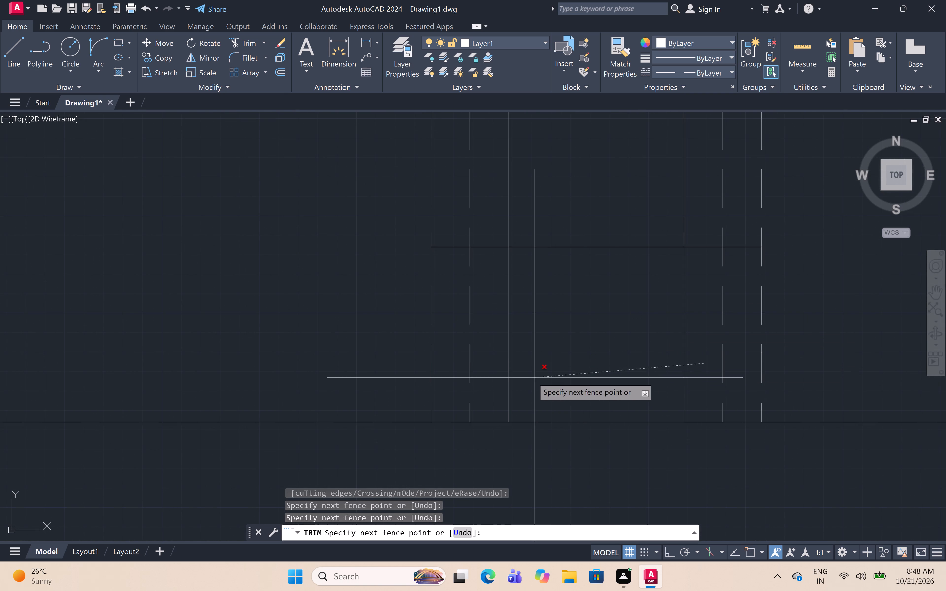
left_click(486, 364)
left_click(584, 135)
left_click(602, 324)
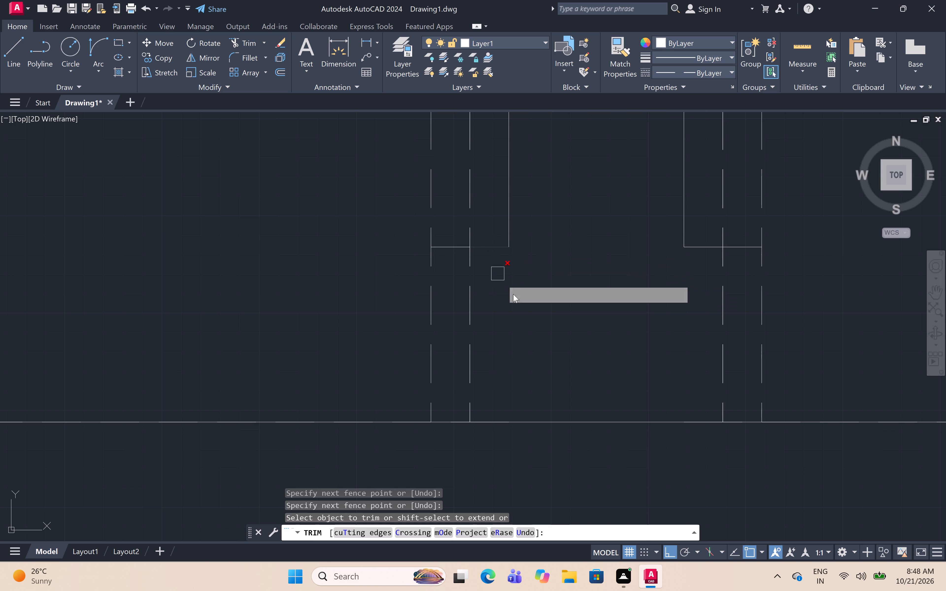
Trim the overlapping lines where the central dividing wall crosses the horizontal wall below the upper rooms.
scroll(516, 293, "down", 7)
scroll(548, 317, "down", 2)
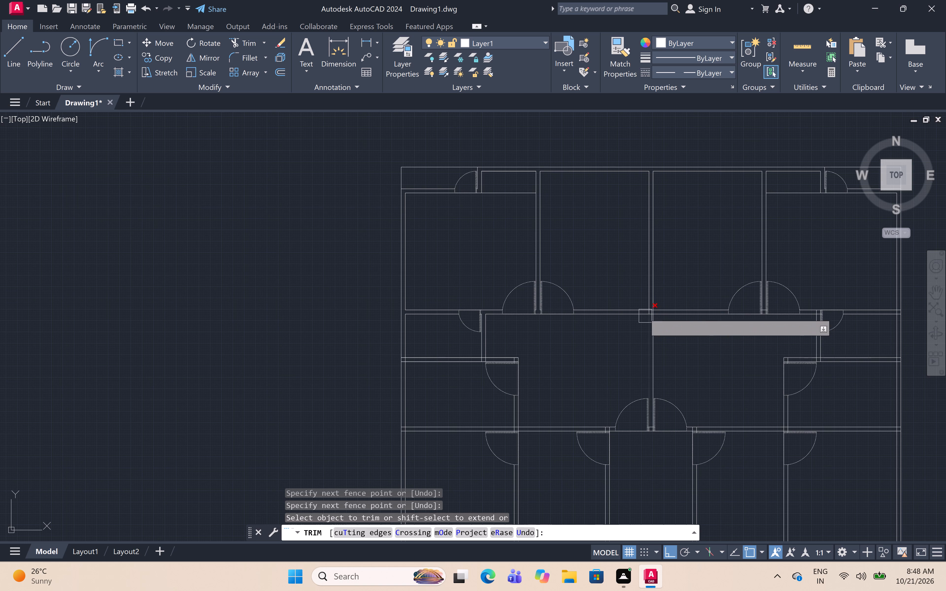
scroll(655, 303, "up", 1)
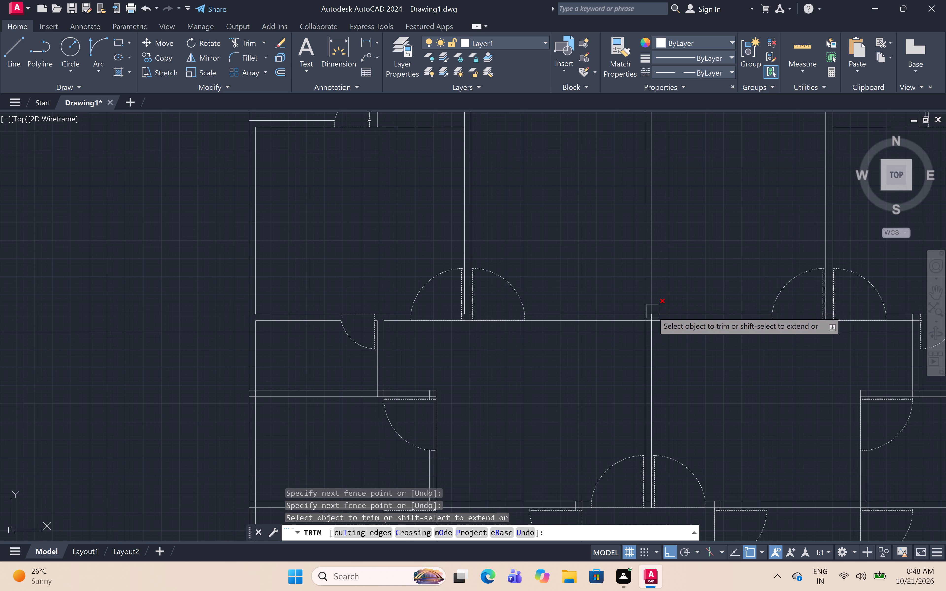
scroll(653, 312, "up", 6)
left_click(664, 390)
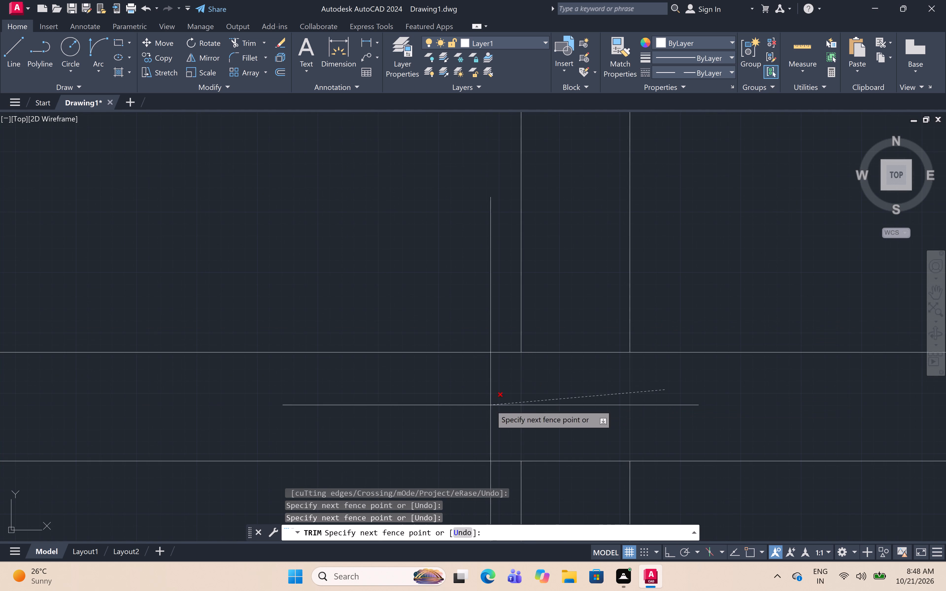
left_click(490, 405)
left_click(558, 316)
left_click(588, 488)
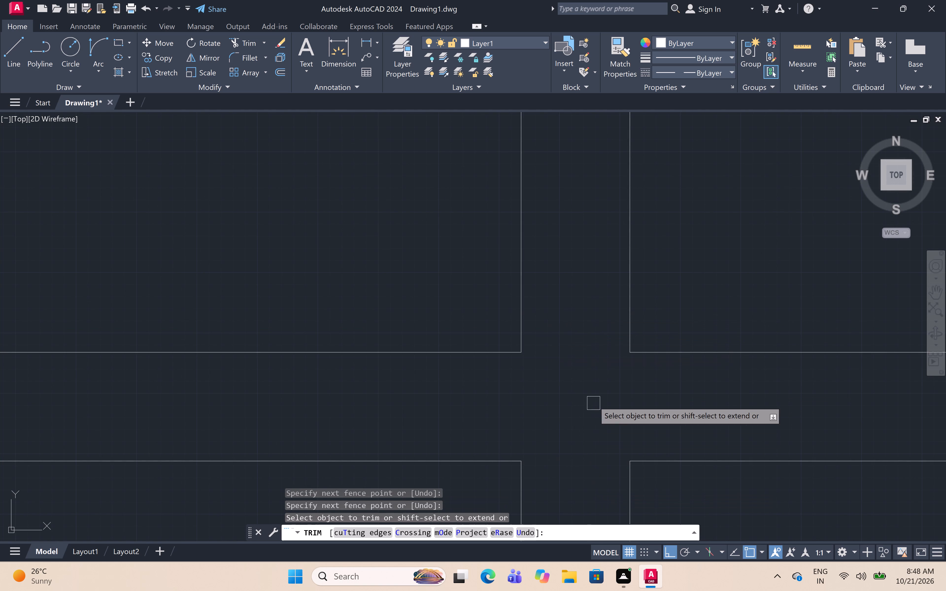
Trim the overlapping lines where the dividing wall between the right pair of doors meets the horizontal wall below the upper rooms.
scroll(579, 379, "down", 11)
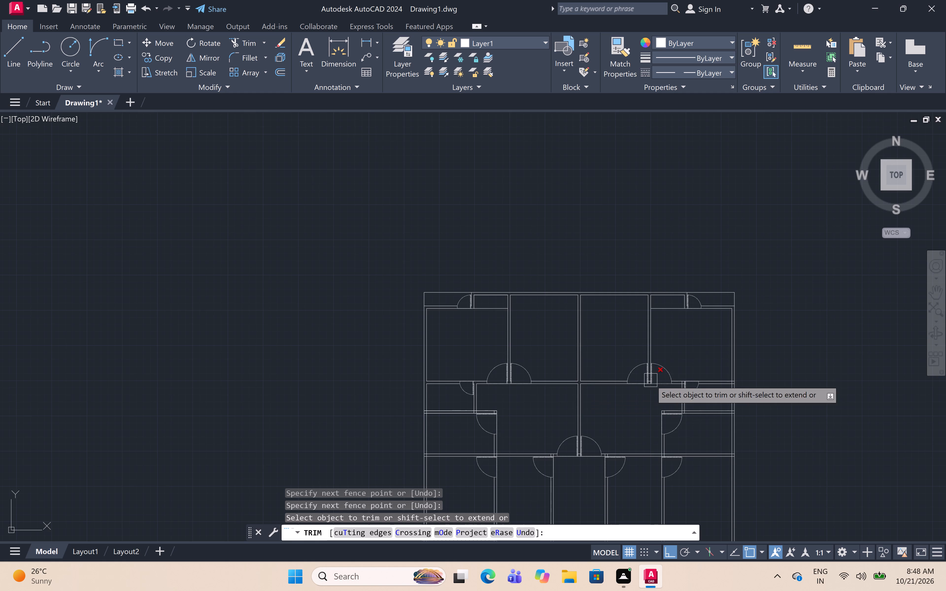
scroll(648, 373, "up", 5)
scroll(657, 492, "up", 6)
scroll(591, 310, "down", 2)
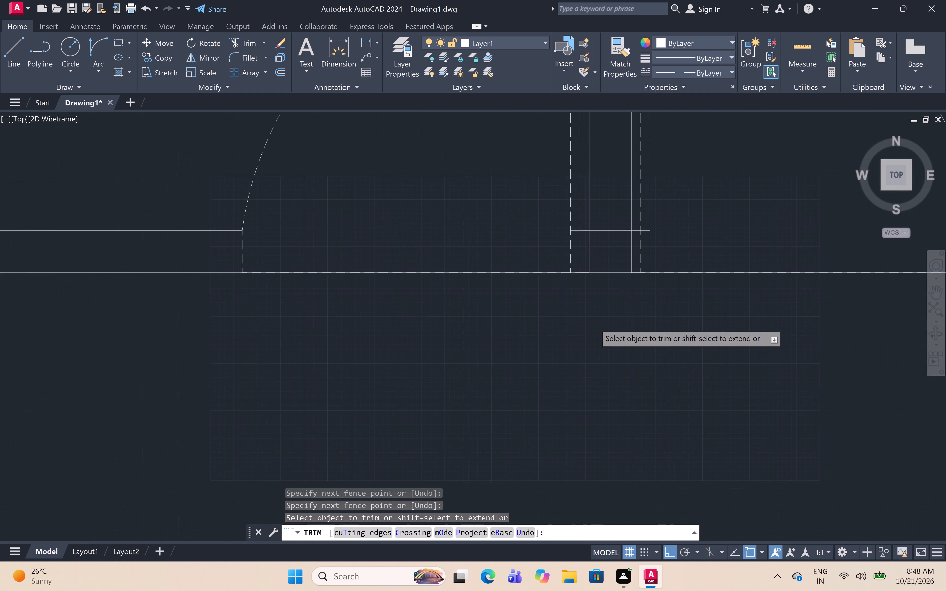
middle_click_drag(594, 324, 615, 444)
scroll(623, 388, "up", 3)
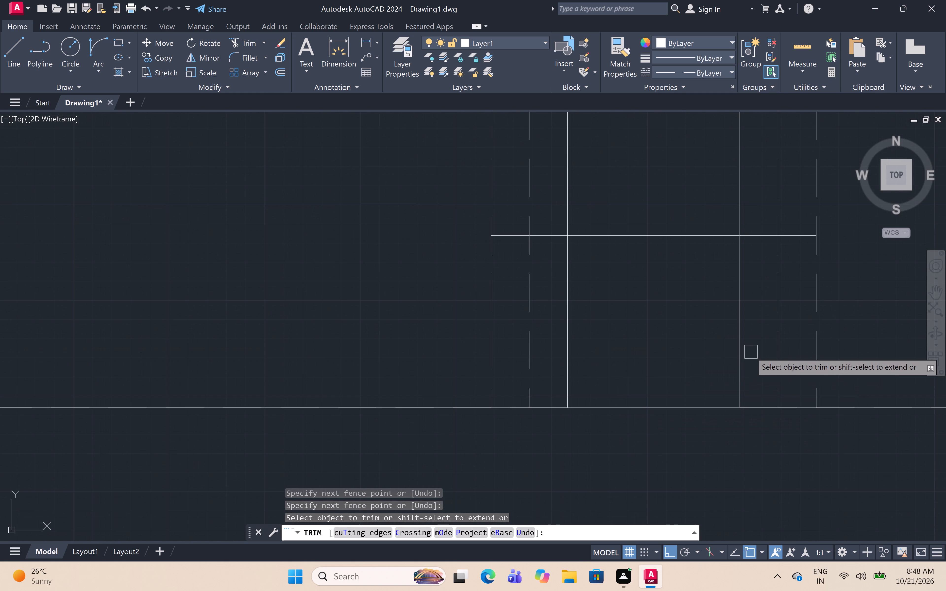
left_click_drag(757, 361, 733, 363)
left_click(552, 380)
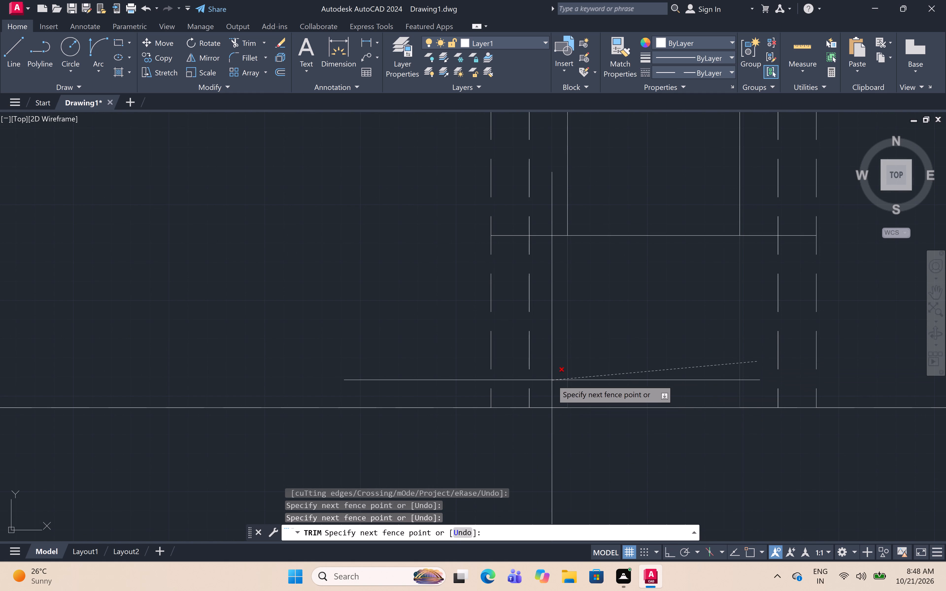
left_click(644, 208)
left_click(670, 247)
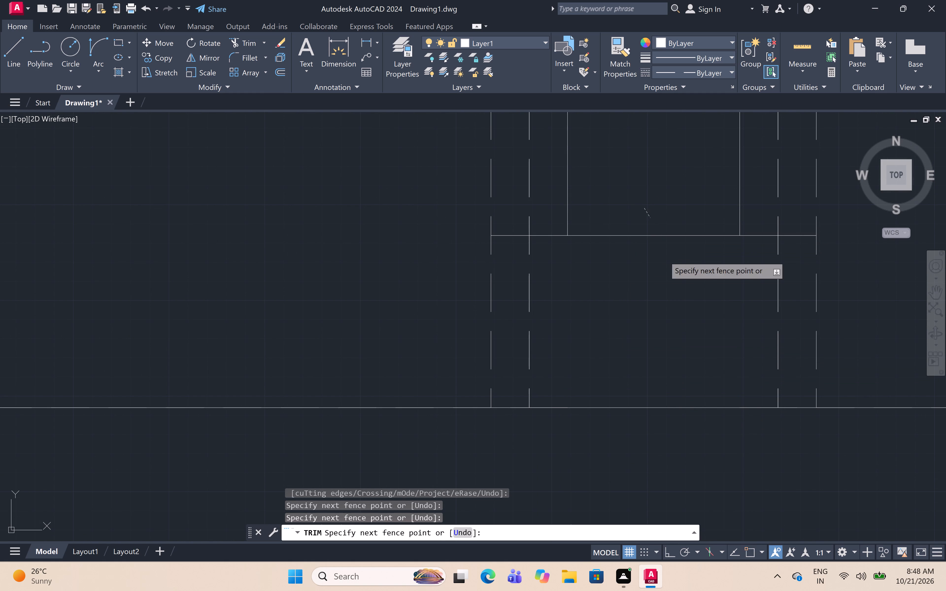
left_click(642, 279)
Trim the overlapping lines where the partition beside the small right-hand door meets the horizontal wall below the upper rooms.
scroll(639, 281, "down", 8)
scroll(665, 359, "down", 1)
middle_click_drag(665, 358, 615, 341)
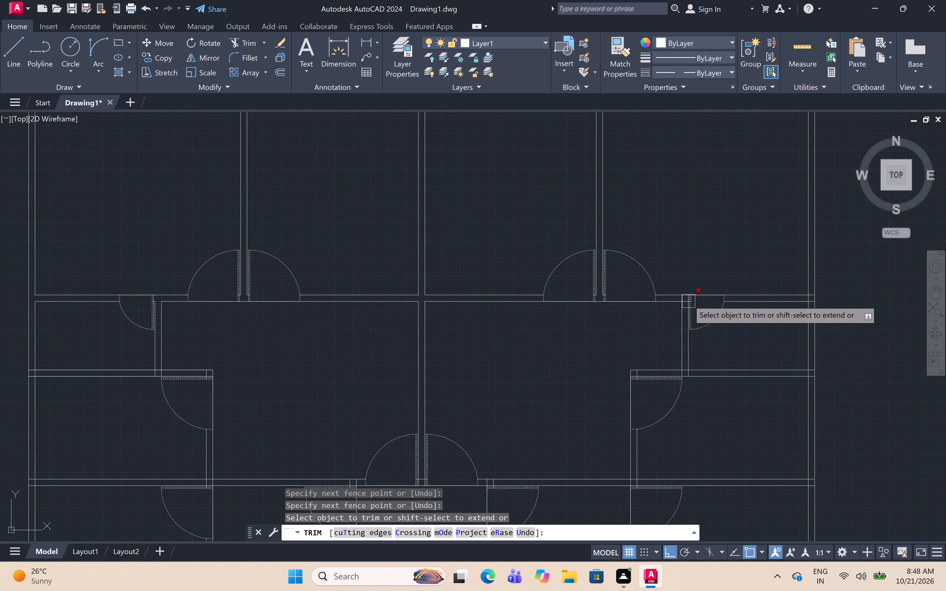
scroll(689, 300, "up", 9)
left_click(680, 274)
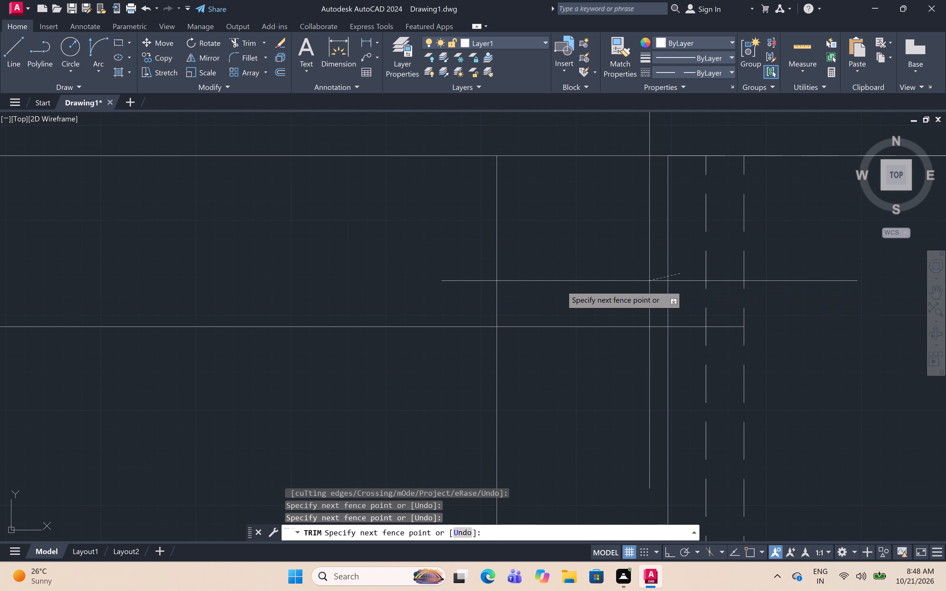
left_click(465, 284)
left_click(588, 286)
left_click_drag(591, 411, 588, 406)
Trim the overlapping lines where the horizontal wall below the upper rooms meets the right outer wall.
scroll(573, 340, "down", 6)
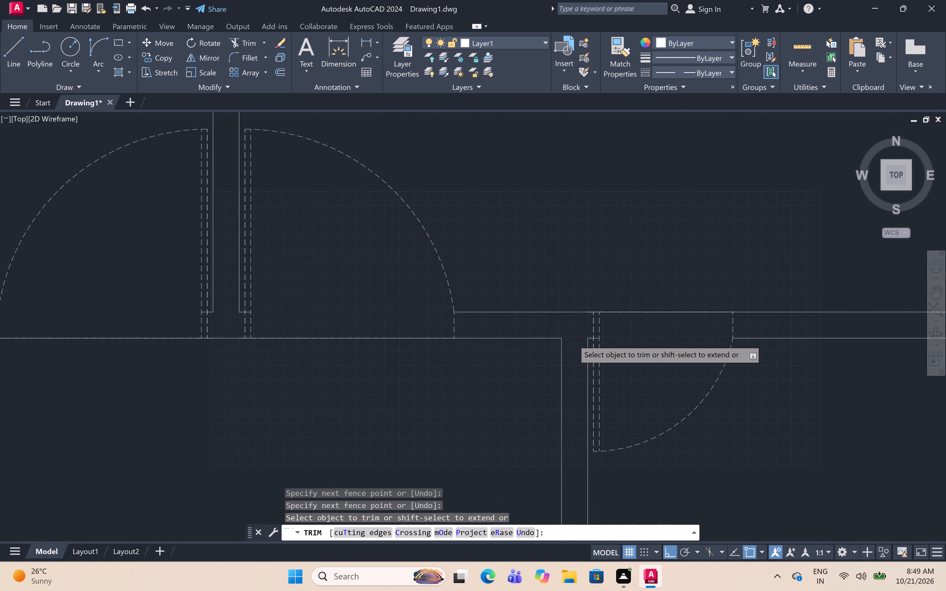
scroll(575, 345, "down", 4)
scroll(653, 341, "up", 6)
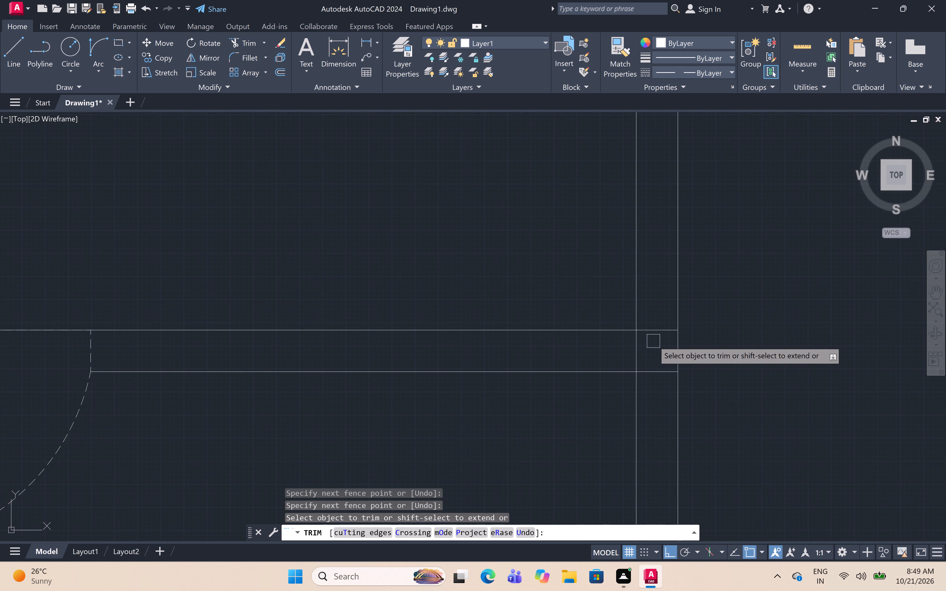
scroll(653, 341, "up", 2)
left_click(665, 281)
left_click_drag(685, 470, 681, 465)
left_click(633, 381)
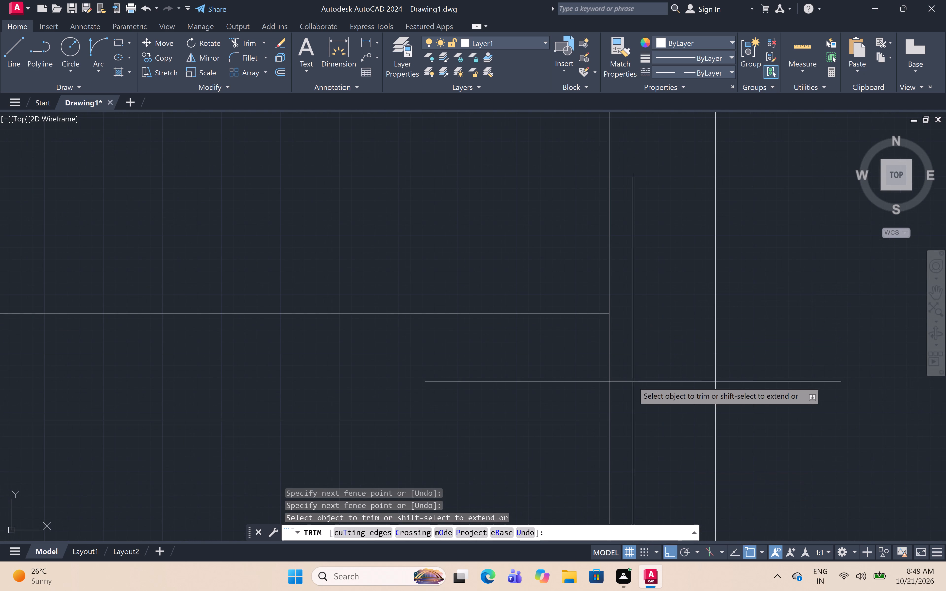
left_click(530, 399)
Trim the overlapping lines where the horizontal wall below the small left-hand room meets the left outer wall.
scroll(642, 372, "down", 9)
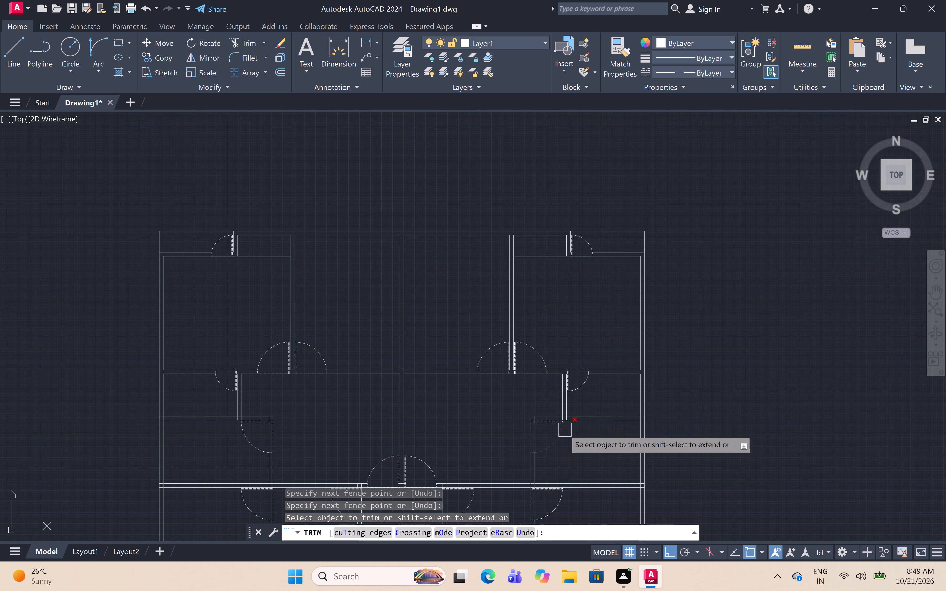
middle_click_drag(569, 463, 617, 378)
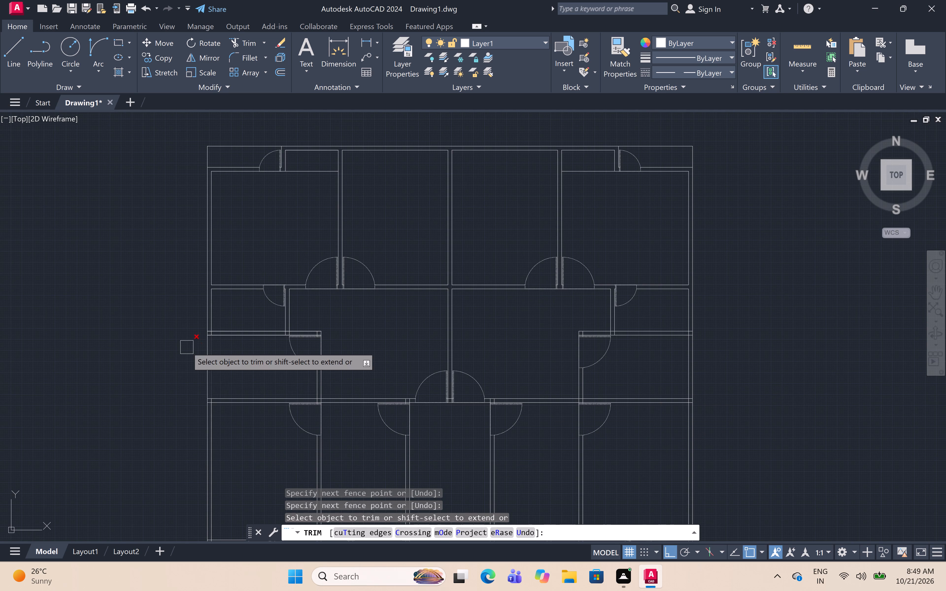
scroll(204, 334, "up", 6)
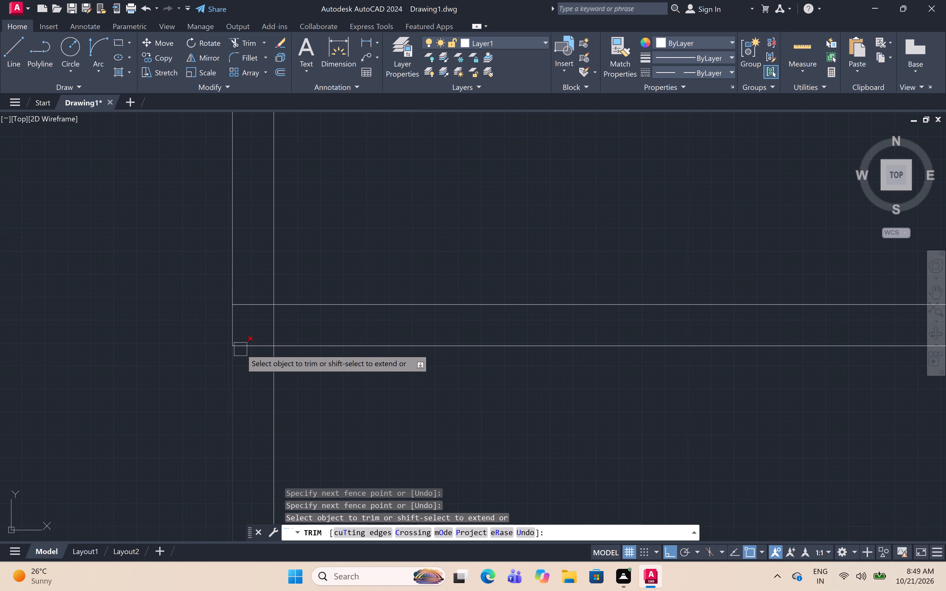
scroll(242, 341, "up", 3)
left_click(302, 156)
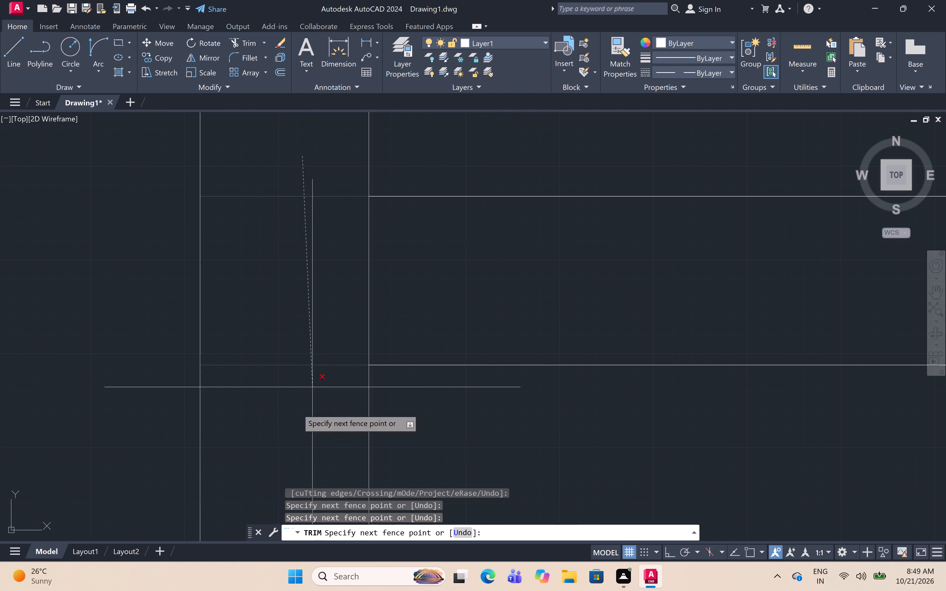
left_click_drag(292, 428, 294, 413)
left_click(341, 298)
left_click(526, 245)
scroll(309, 299, "down", 10)
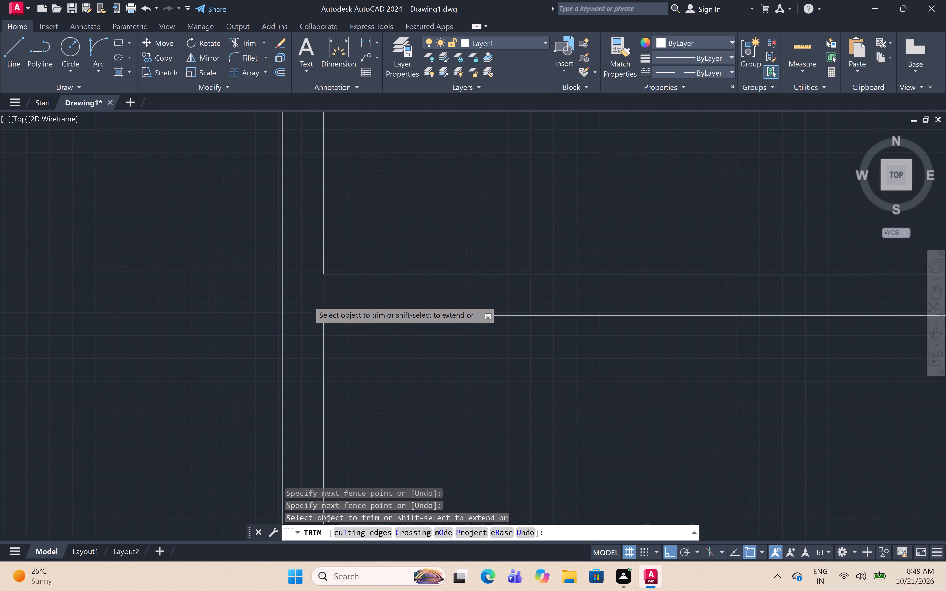
Trim the overlapping lines where the partition beside the small left-hand room meets the horizontal wall below it.
scroll(517, 287, "up", 5)
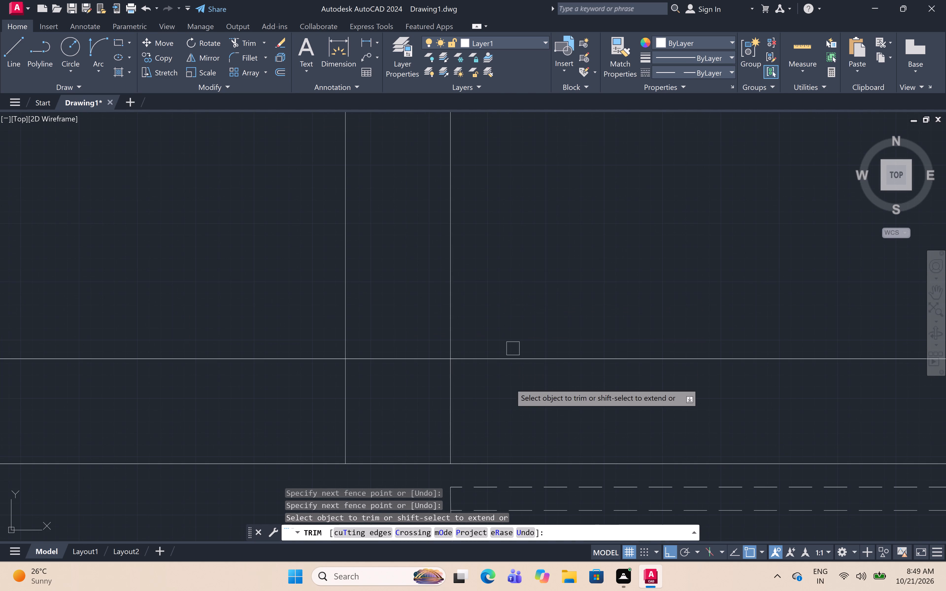
left_click_drag(507, 397, 497, 394)
left_click(214, 437)
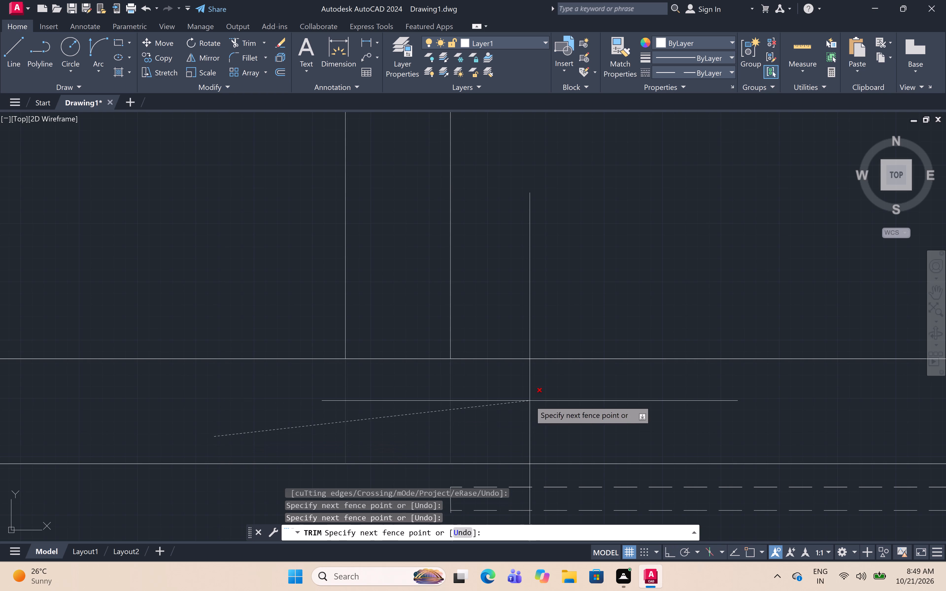
left_click_drag(530, 400, 525, 397)
left_click(389, 325)
left_click(409, 394)
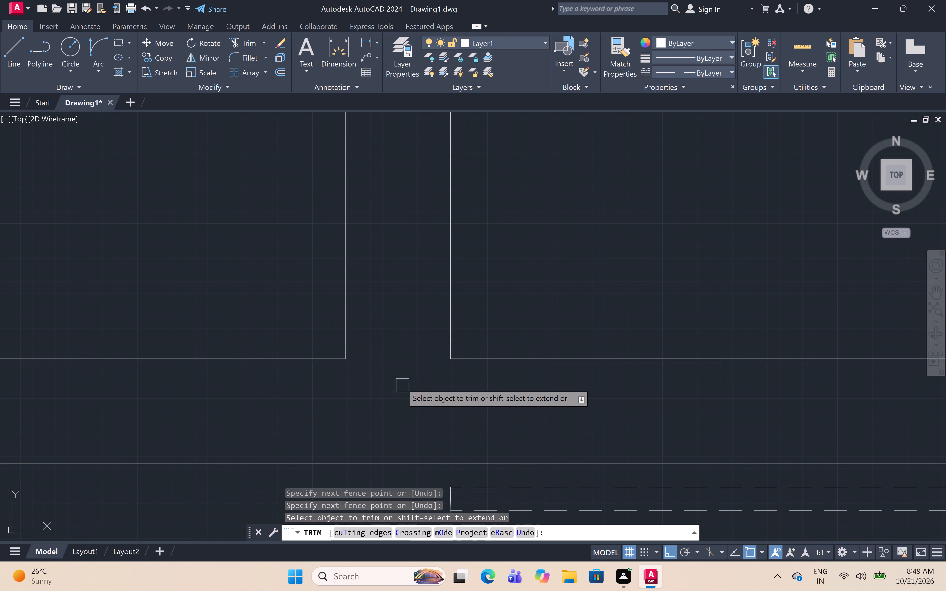
Trim the overlapping lines at the corner above the left-hand door, where the wall below the small left-hand room ends.
scroll(397, 364, "down", 7)
scroll(522, 380, "up", 6)
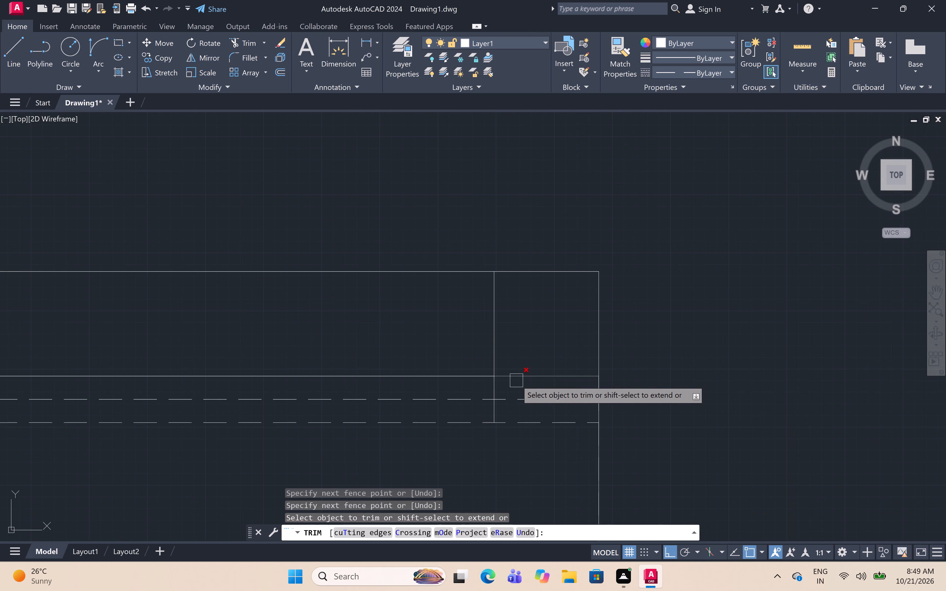
left_click(516, 380)
left_click(515, 372)
left_click(483, 347)
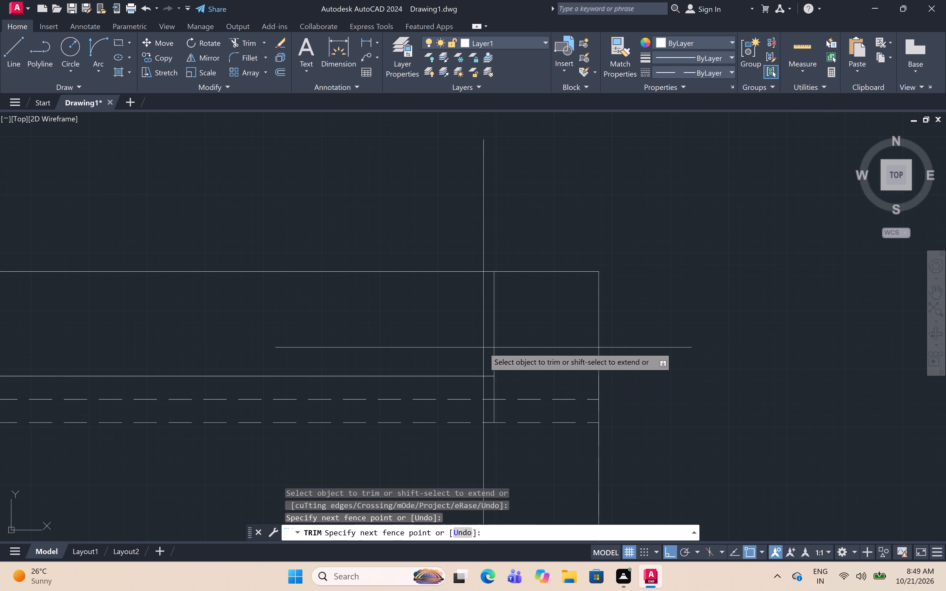
left_click(524, 338)
Trim the overlapping lines where the long horizontal wall above the lower rooms meets the left outer wall.
scroll(528, 295, "down", 10)
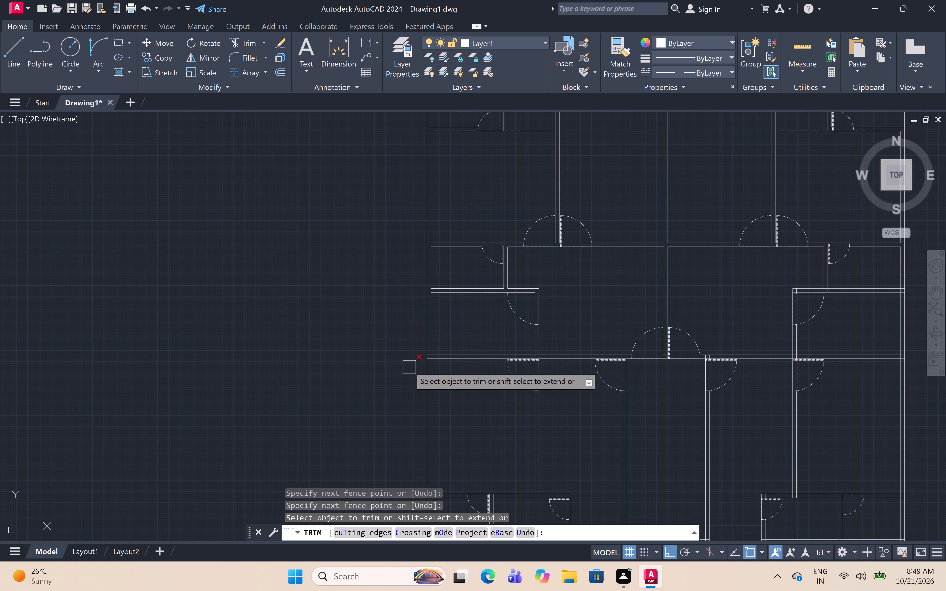
scroll(429, 360, "up", 7)
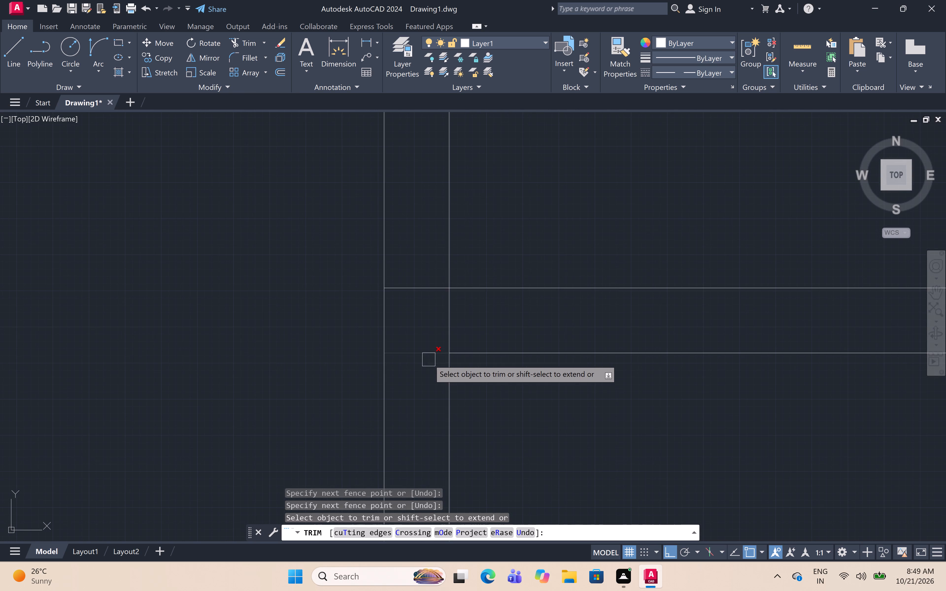
left_click(406, 251)
left_click(428, 373)
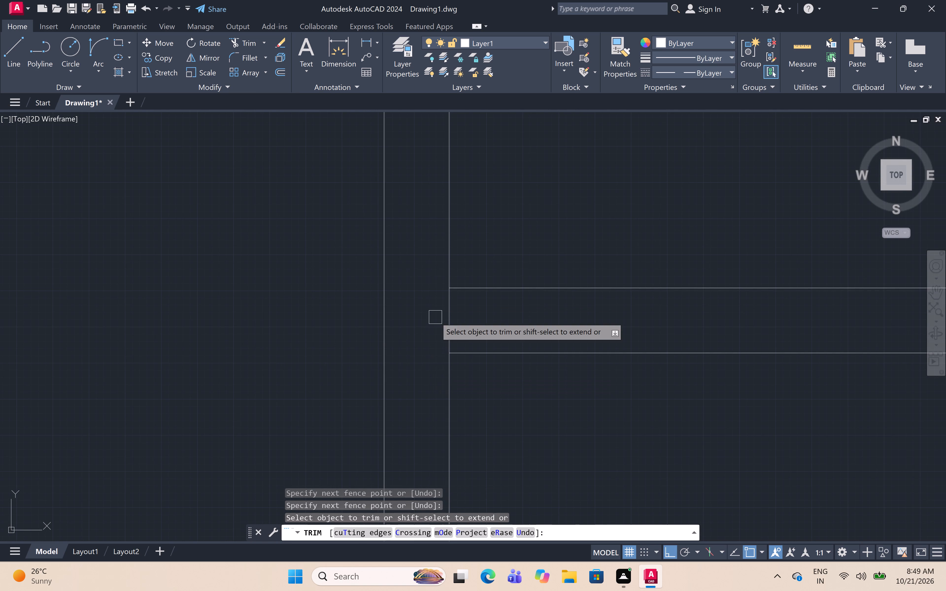
left_click(435, 317)
left_click(480, 307)
Trim the overlapping lines where the left-hand room's door partition crosses the long horizontal wall above the lower rooms.
scroll(476, 309, "down", 7)
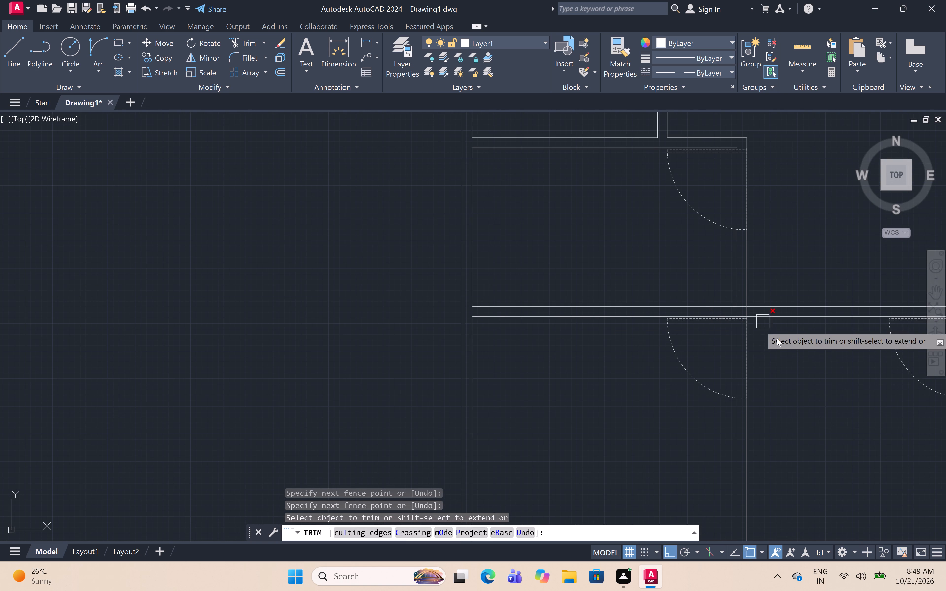
middle_click_drag(775, 345, 619, 303)
scroll(589, 268, "up", 6)
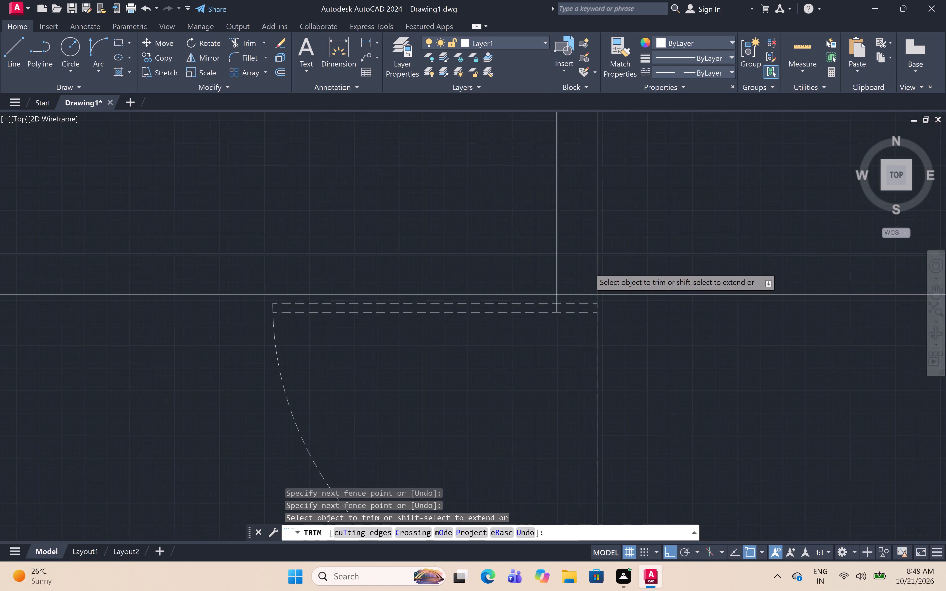
scroll(588, 276, "up", 3)
left_click(347, 295)
left_click(829, 256)
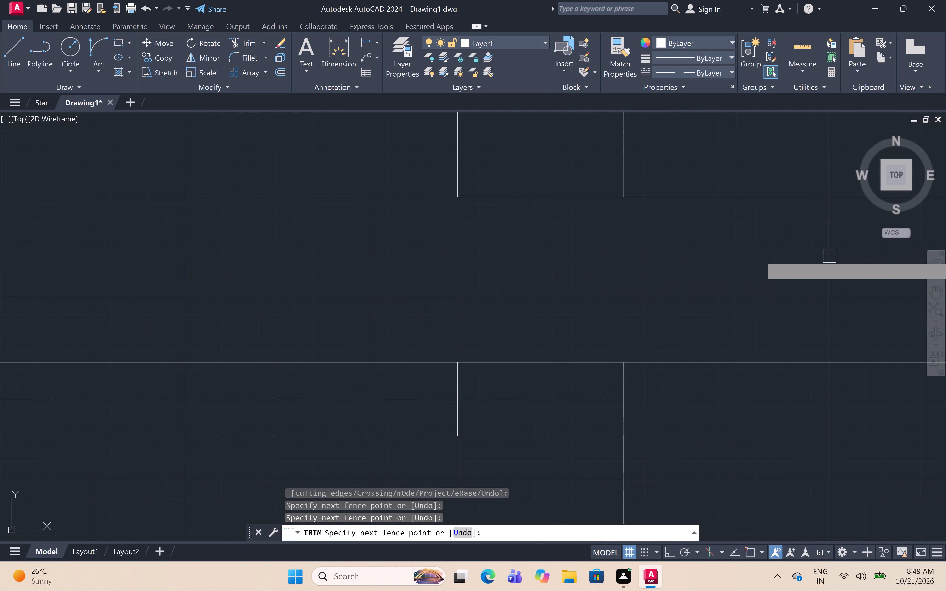
left_click(552, 374)
left_click(521, 173)
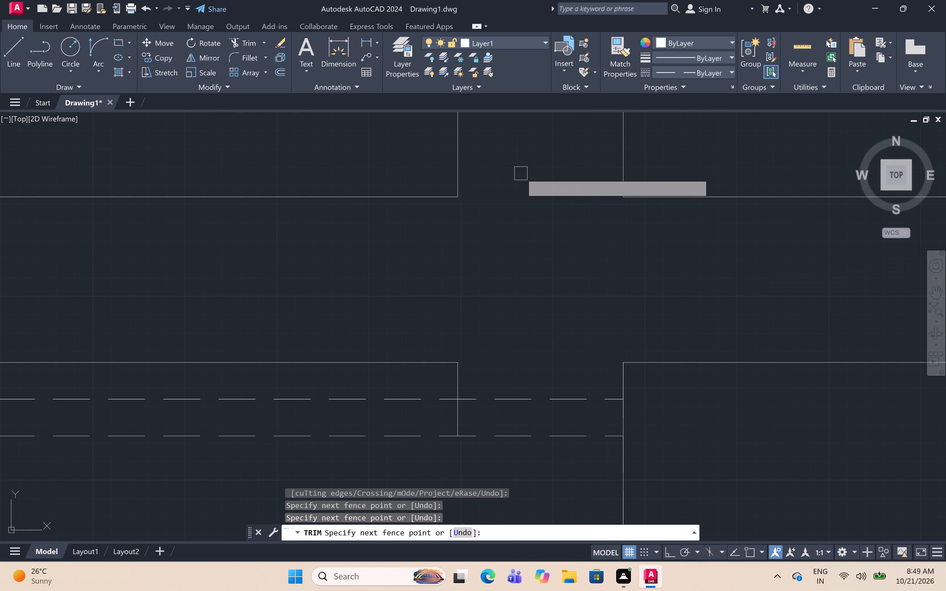
Trim the overlapping lines where the partition on the left of the central passage meets the long horizontal wall.
scroll(530, 181, "down", 7)
middle_click_drag(582, 243, 405, 349)
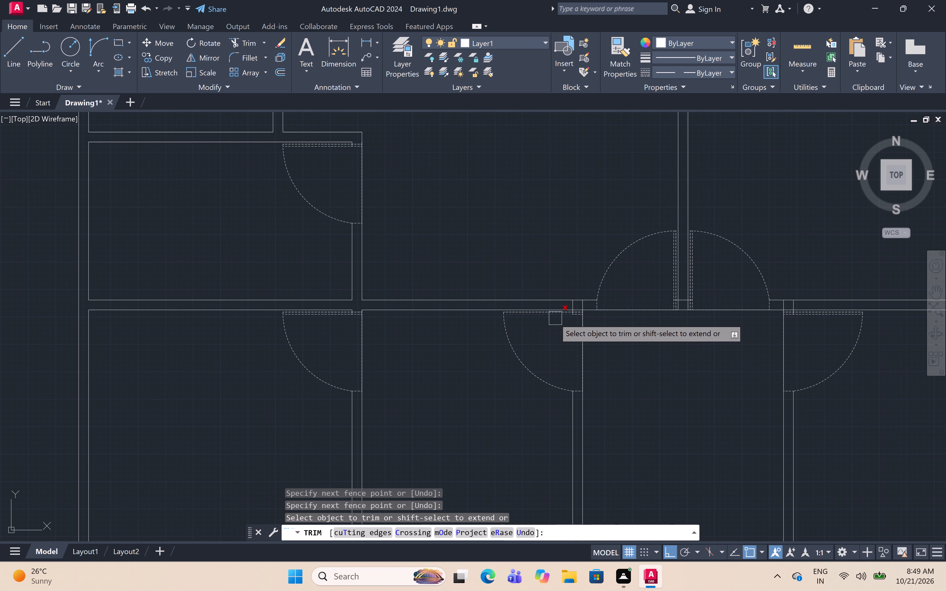
scroll(580, 311, "up", 6)
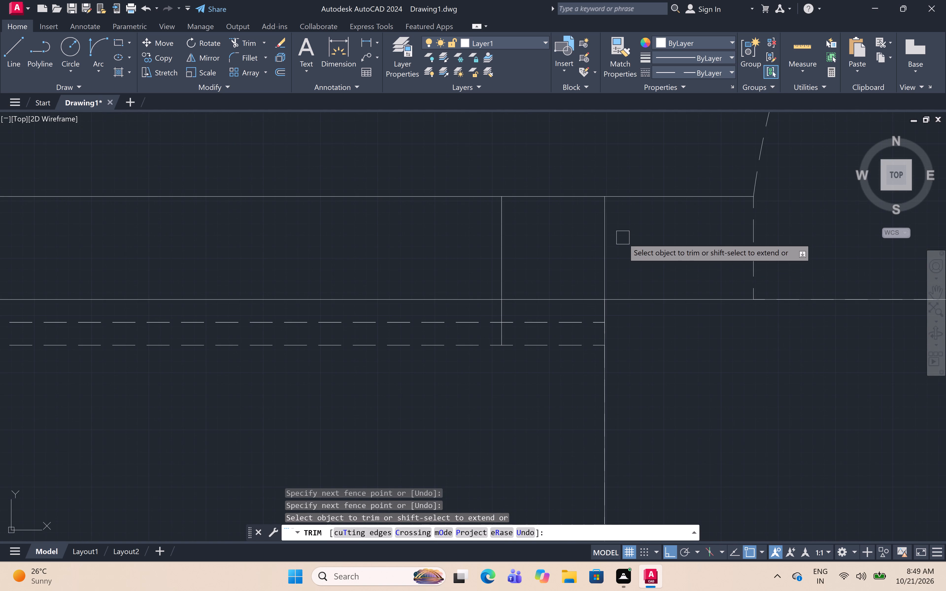
left_click(625, 246)
left_click(385, 294)
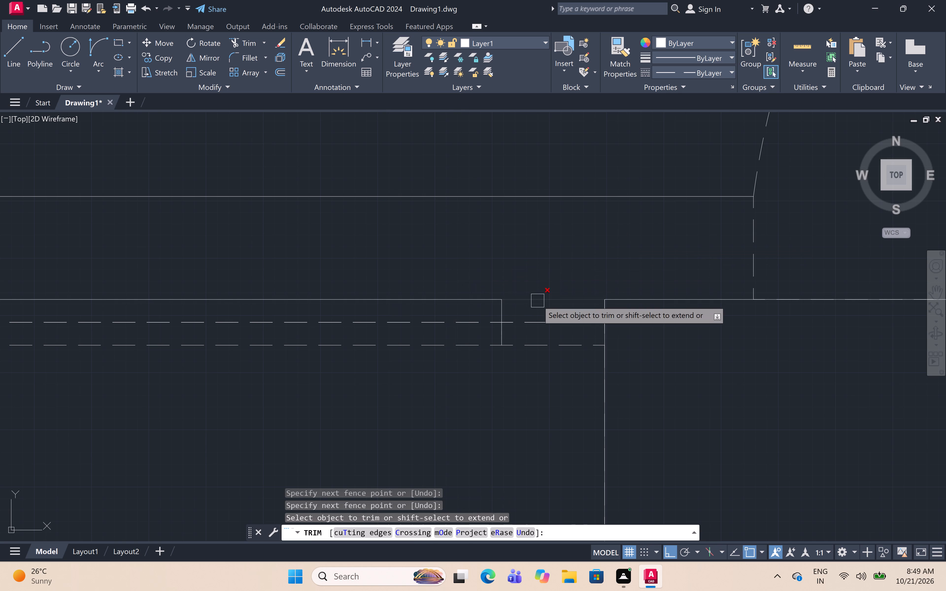
left_click(538, 301)
Trim the overlapping lines where the dividing wall between the central pair of doors meets the long horizontal wall.
scroll(530, 251, "down", 6)
middle_click_drag(628, 315, 545, 354)
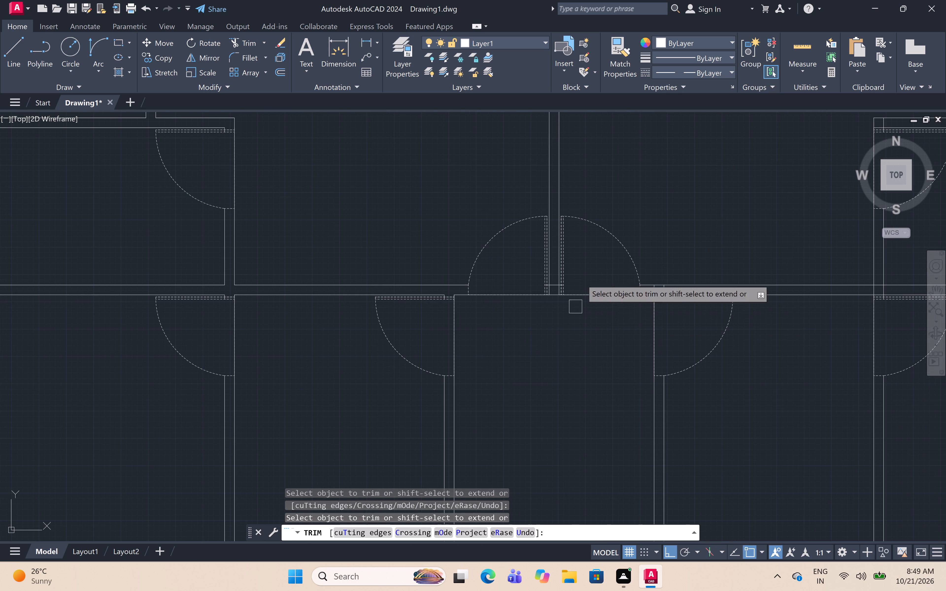
scroll(557, 280, "up", 5)
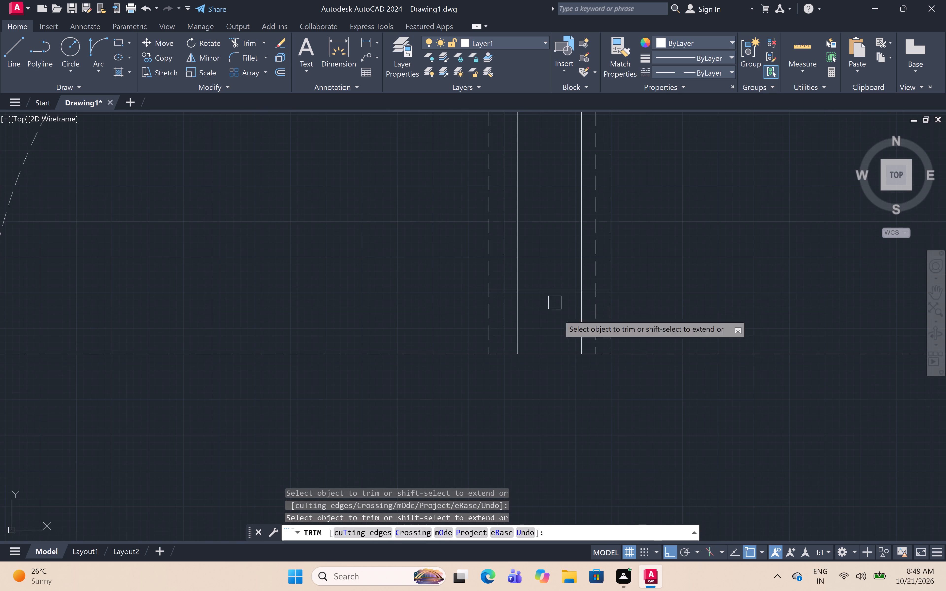
scroll(564, 327, "up", 2)
left_click_drag(610, 340, 606, 338)
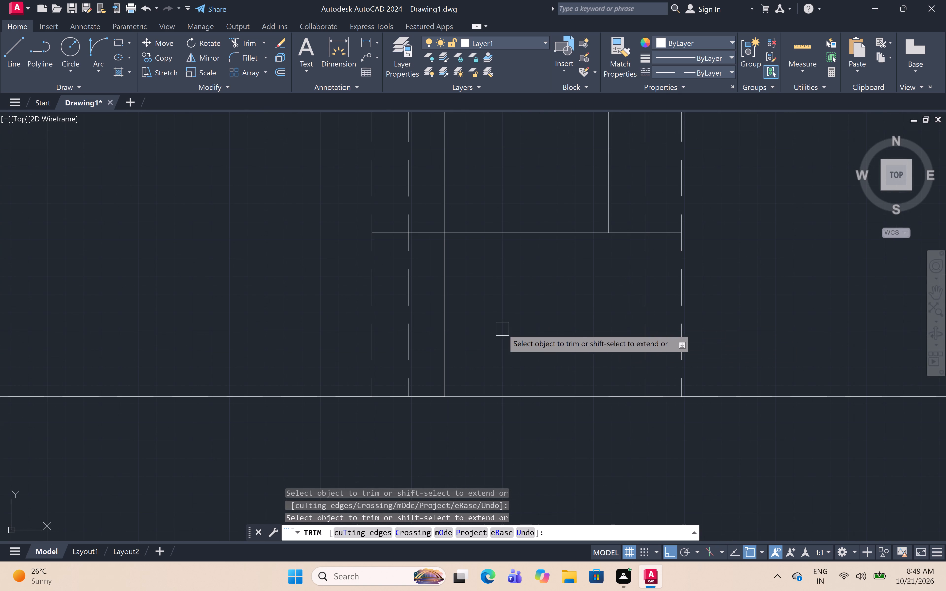
left_click(447, 332)
left_click(559, 208)
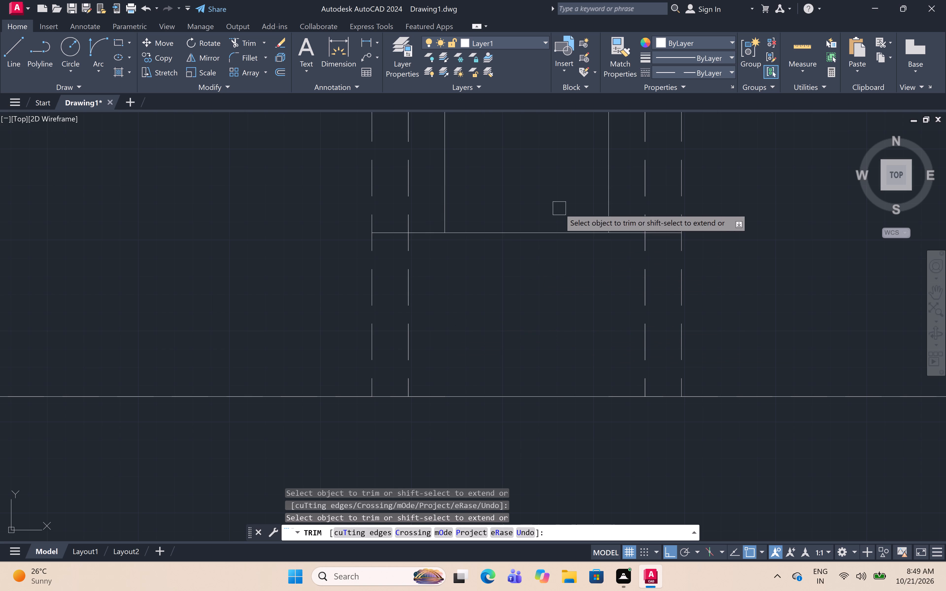
left_click(532, 270)
Trim the overlapping lines where the partition on the right of the central passage meets the long horizontal wall.
scroll(532, 271, "down", 7)
scroll(532, 327, "down", 3)
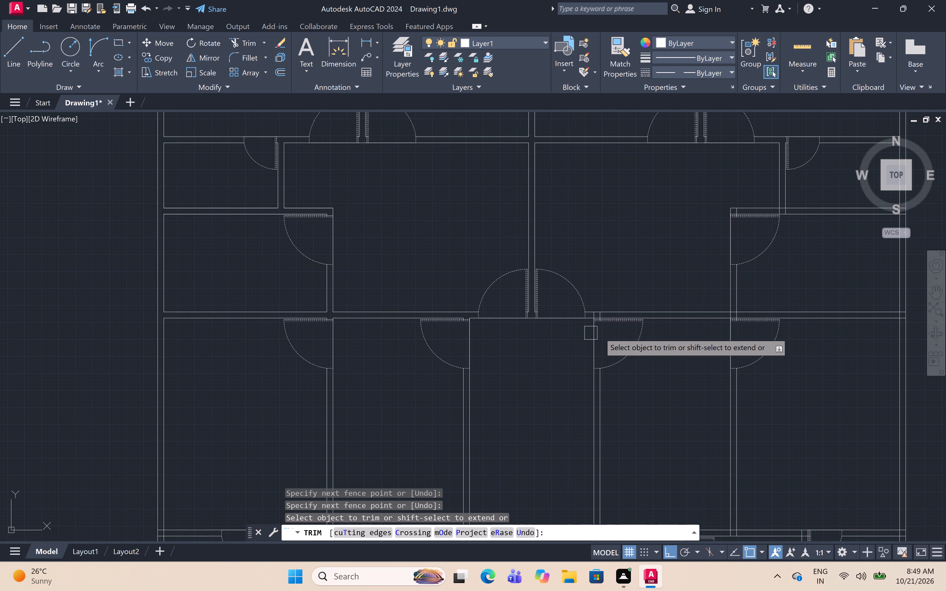
scroll(592, 315, "up", 8)
left_click(581, 321)
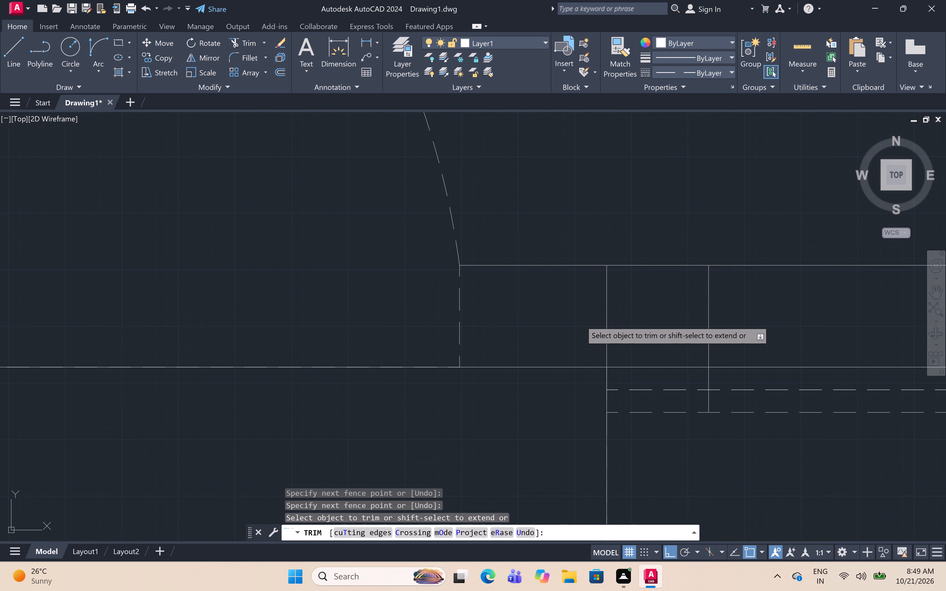
left_click_drag(763, 310, 761, 310)
left_click(652, 366)
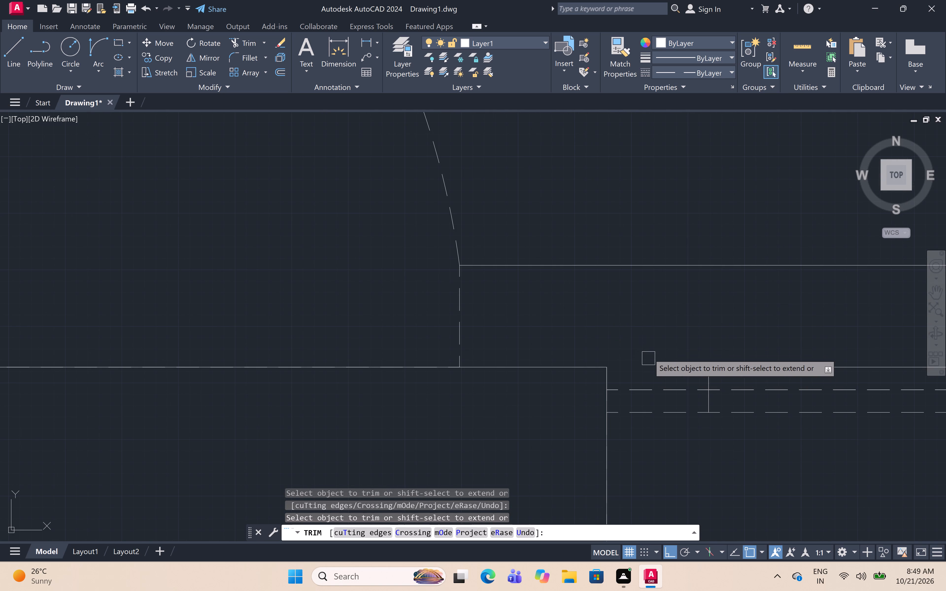
Trim the overlapping lines at the corner above the right-hand door, where the wall below the small right-hand room ends.
scroll(631, 278, "down", 3)
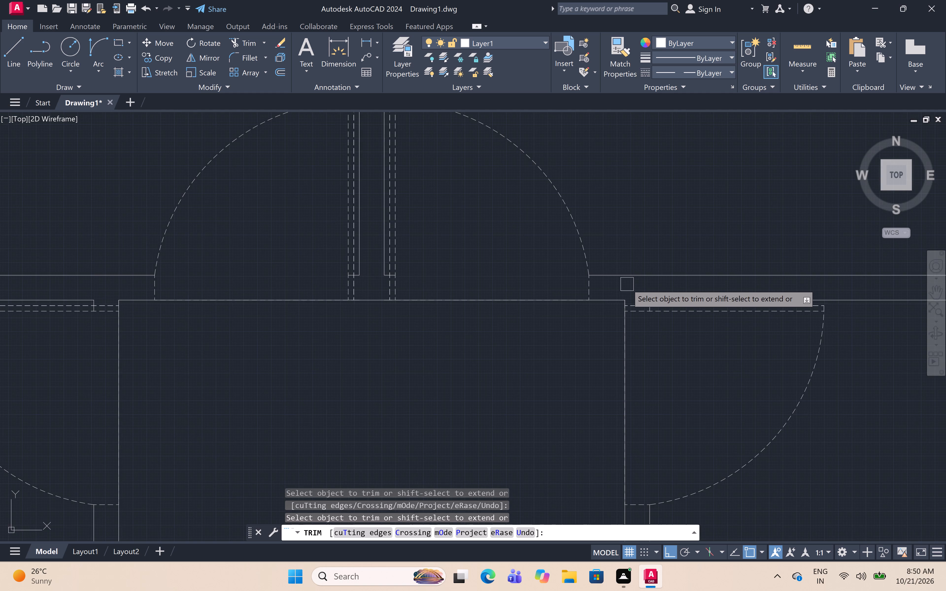
scroll(627, 284, "down", 2)
scroll(740, 367, "down", 1)
middle_click_drag(737, 367, 584, 402)
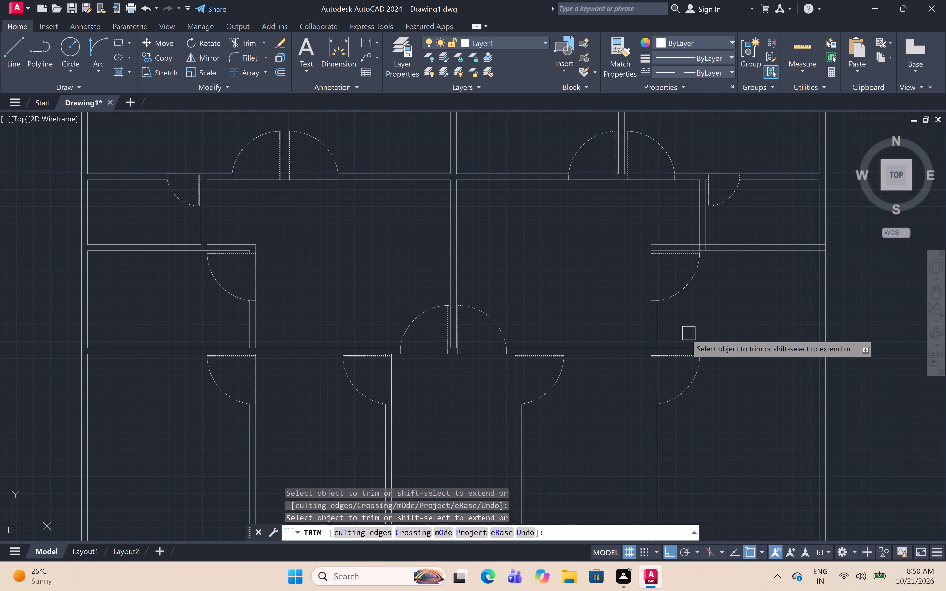
scroll(654, 247, "up", 4)
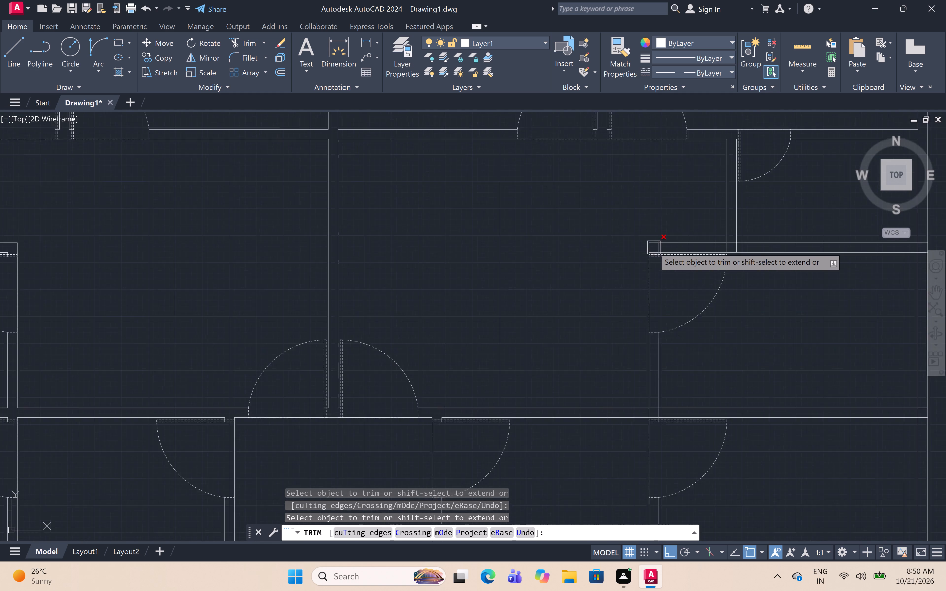
scroll(654, 247, "up", 4)
left_click(750, 231)
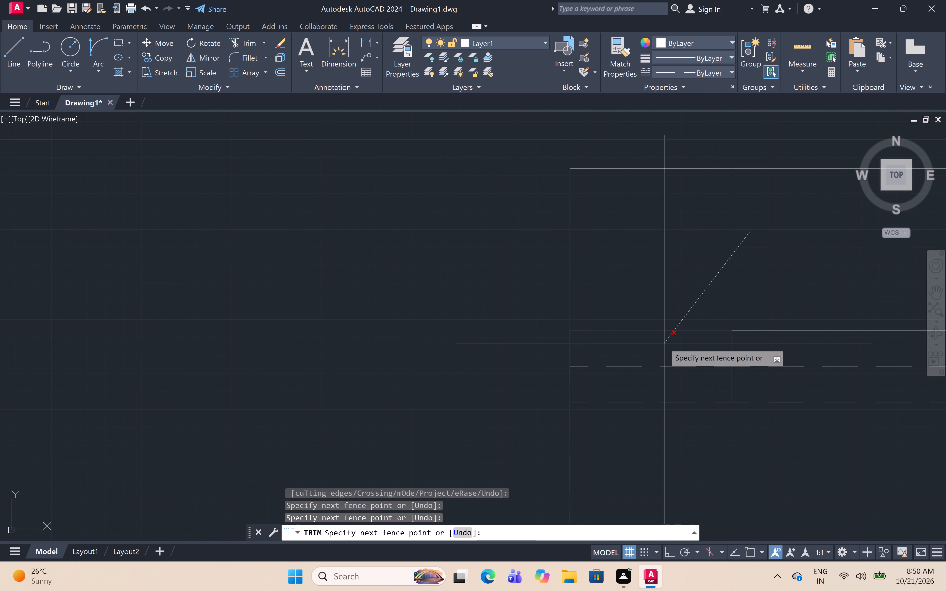
left_click(664, 343)
Trim the overlapping lines where the partition beside the small right-hand room meets the horizontal wall below it.
scroll(654, 323, "down", 10)
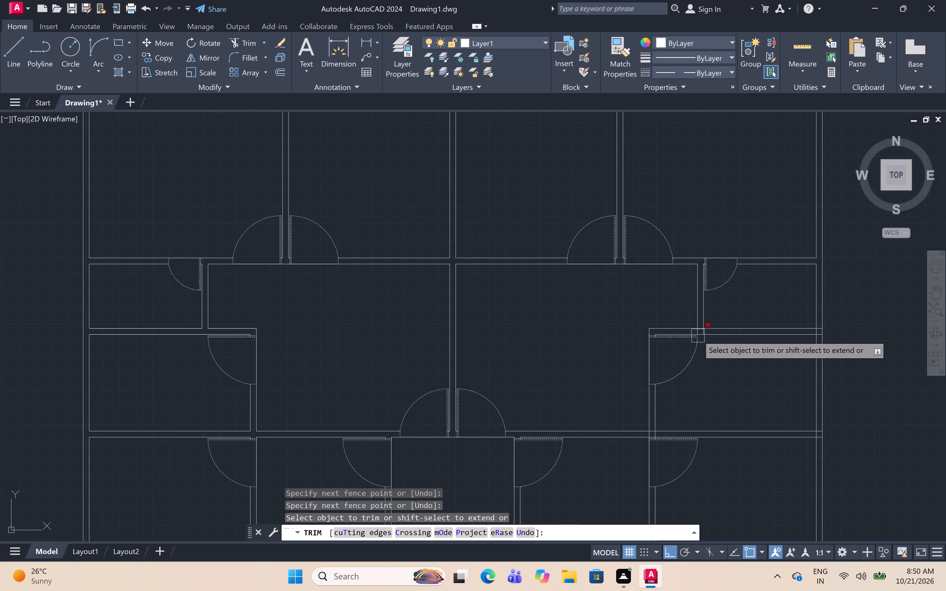
scroll(705, 335, "up", 6)
scroll(715, 308, "up", 2)
left_click(714, 306)
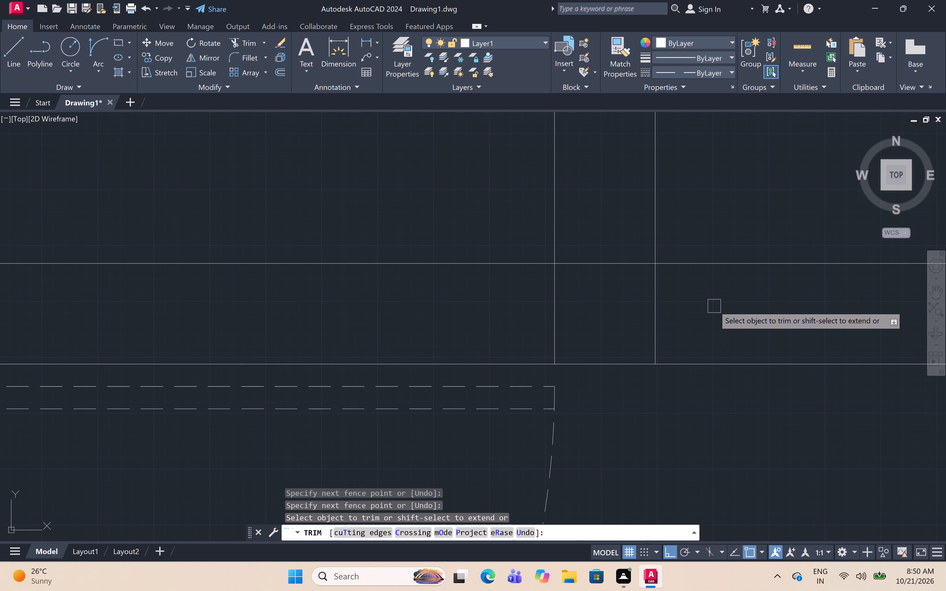
left_click(516, 335)
left_click(594, 224)
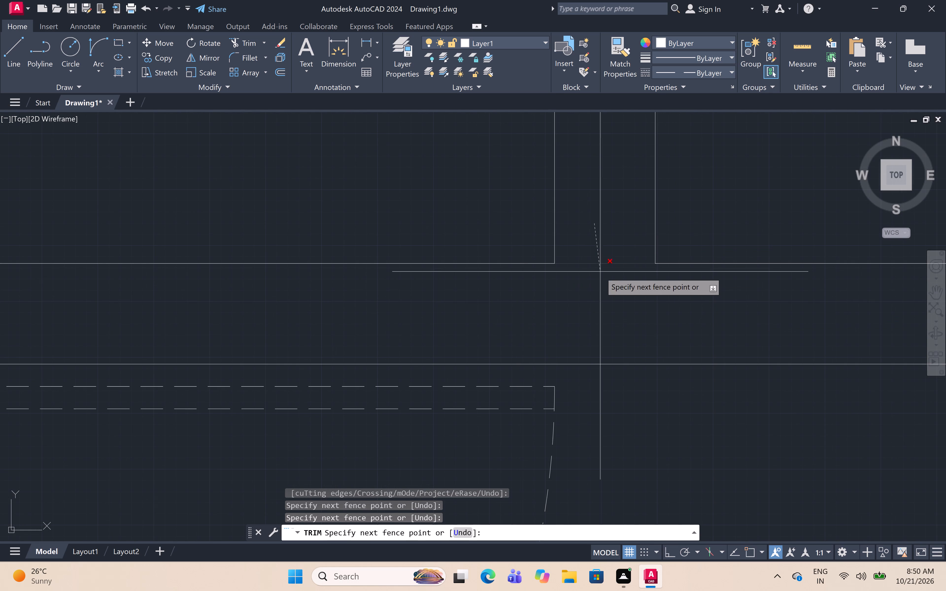
left_click(594, 310)
Trim the overlapping lines where the horizontal wall below the small right-hand room meets the right outer wall.
scroll(589, 304, "down", 6)
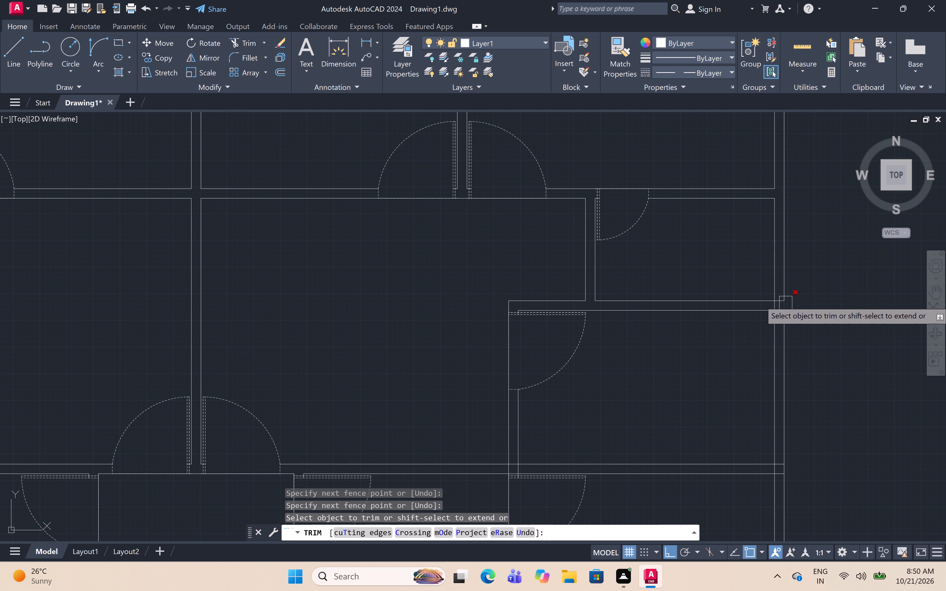
scroll(789, 301, "up", 4)
scroll(834, 318, "up", 3)
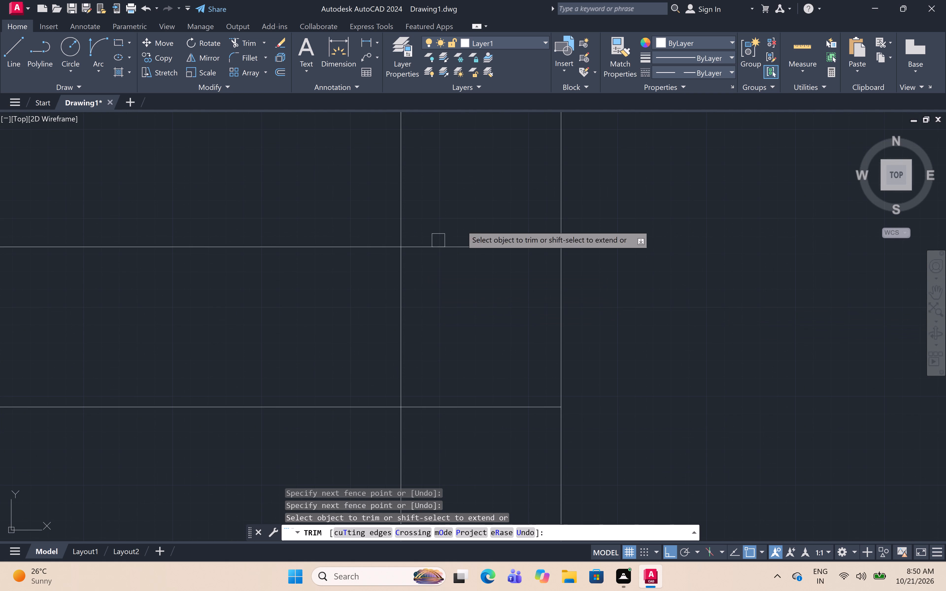
left_click(481, 213)
left_click_drag(449, 460, 446, 448)
left_click(427, 309)
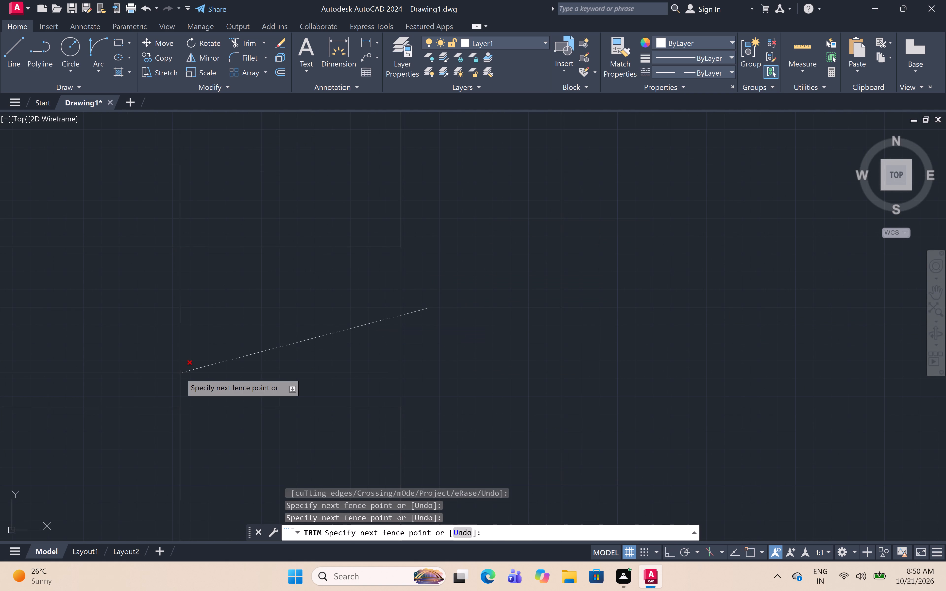
left_click(179, 373)
Trim the overlapping lines where the partition between the two right-hand doors crosses the long horizontal wall.
scroll(440, 312, "down", 9)
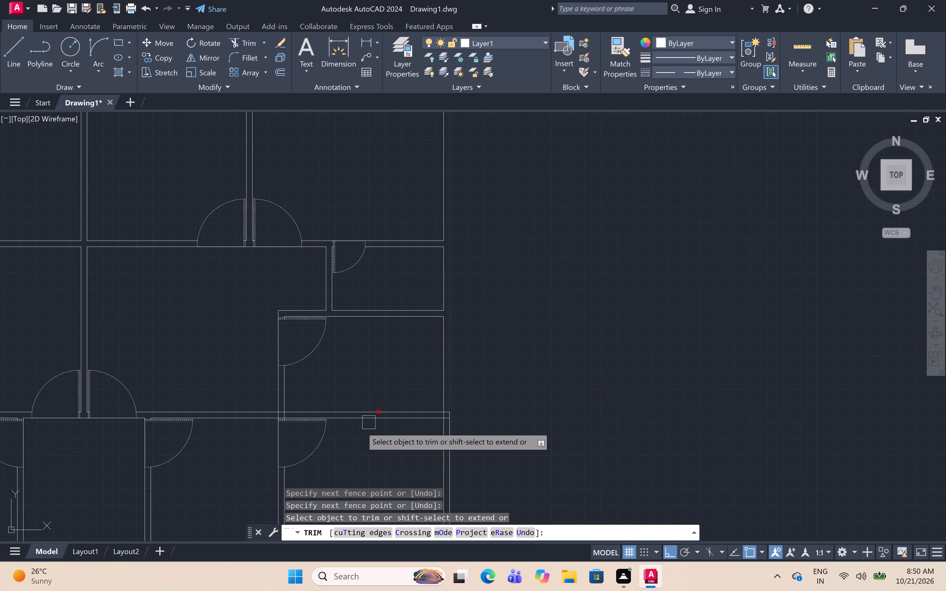
scroll(275, 420, "up", 5)
scroll(315, 388, "up", 3)
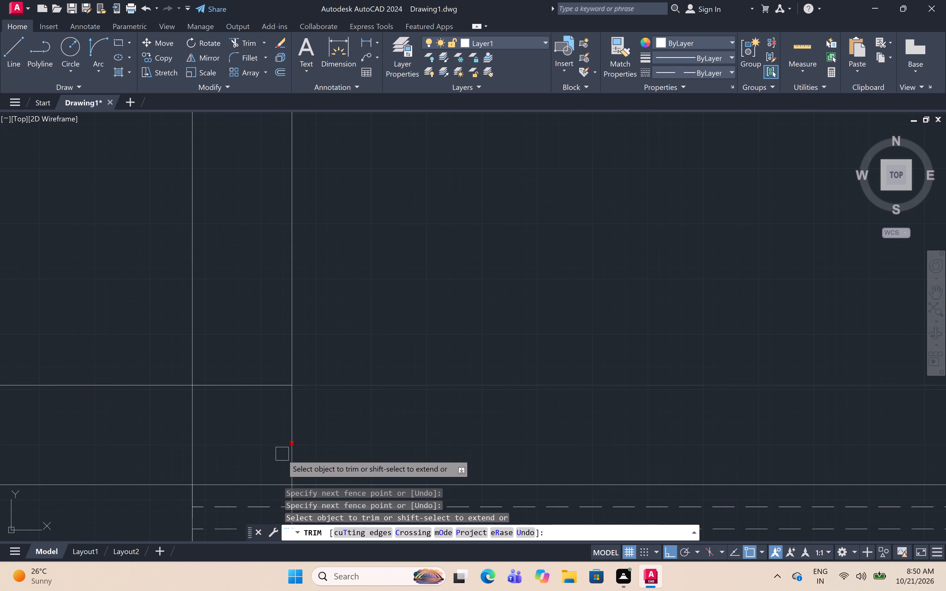
middle_click_drag(229, 441, 555, 262)
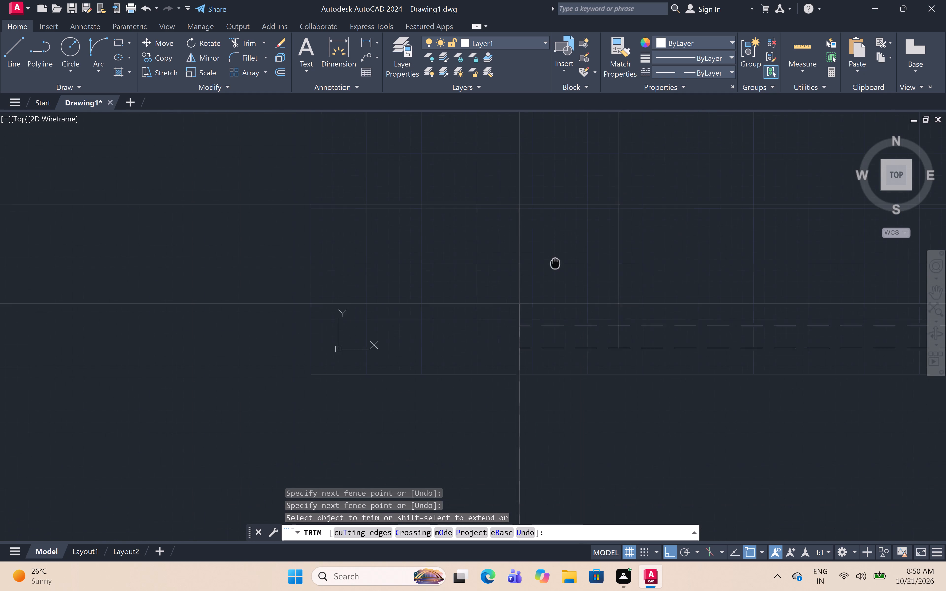
left_click(637, 243)
left_click(378, 291)
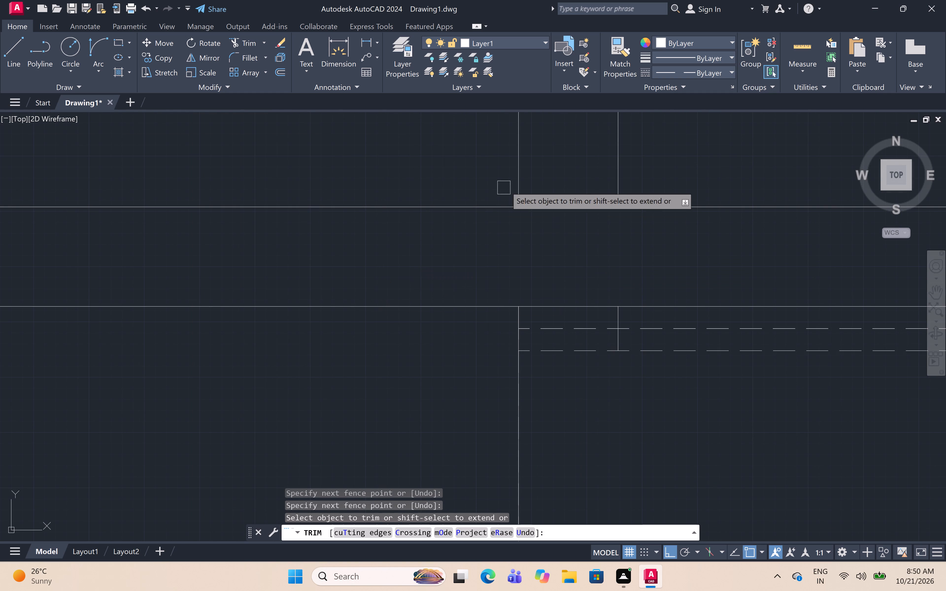
left_click(554, 170)
left_click_drag(552, 316, 547, 312)
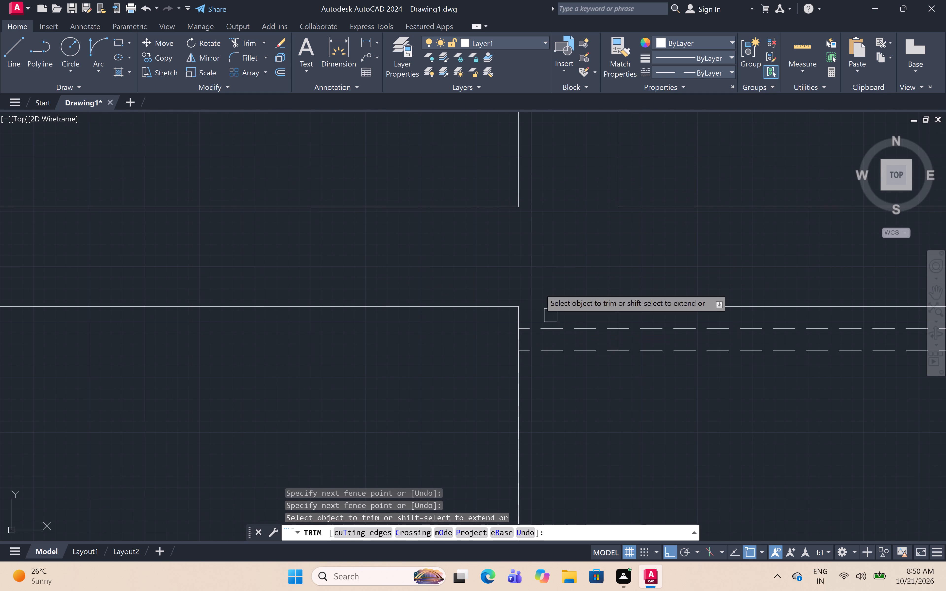
Trim the overlapping lines where the long horizontal wall meets the right outer wall.
scroll(546, 248, "down", 6)
scroll(823, 248, "up", 4)
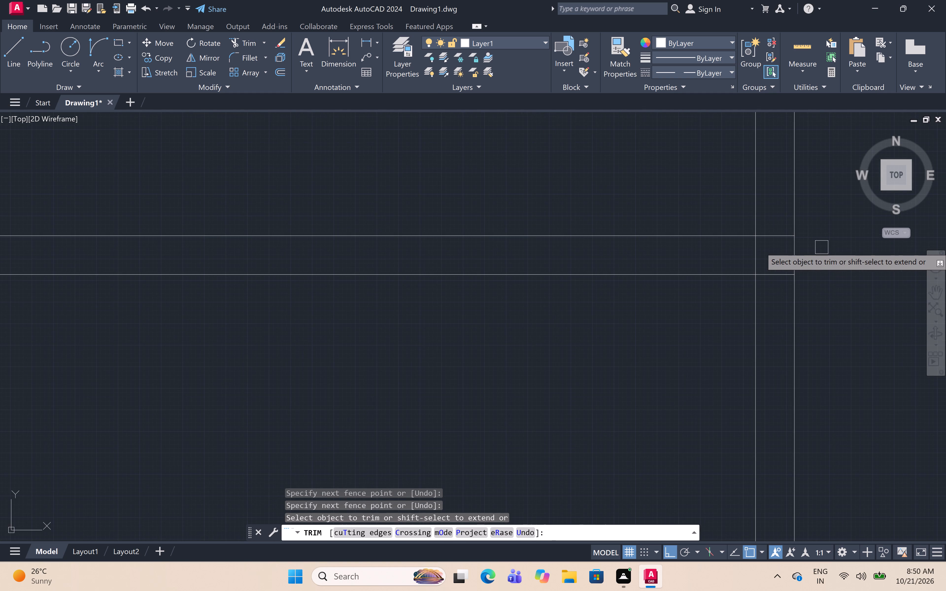
scroll(822, 247, "up", 3)
left_click(626, 174)
left_click_drag(649, 394, 642, 390)
left_click(611, 299)
left_click(438, 336)
Trim the overlapping lines where the partition beside the large lower-right room meets the horizontal wall above the bottom-right small rooms.
scroll(605, 289, "down", 10)
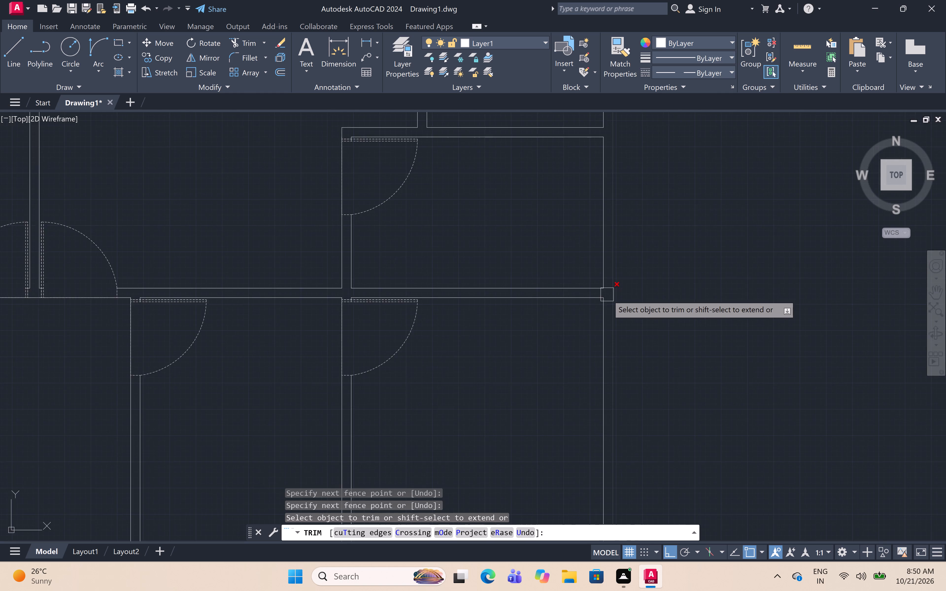
scroll(608, 295, "down", 3)
scroll(539, 375, "up", 6)
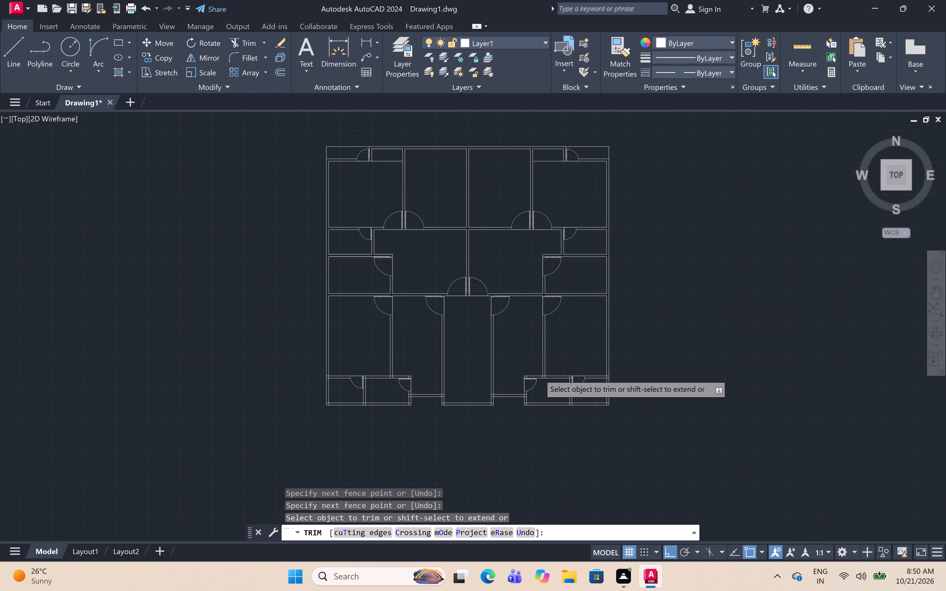
scroll(572, 403, "up", 6)
left_click(640, 350)
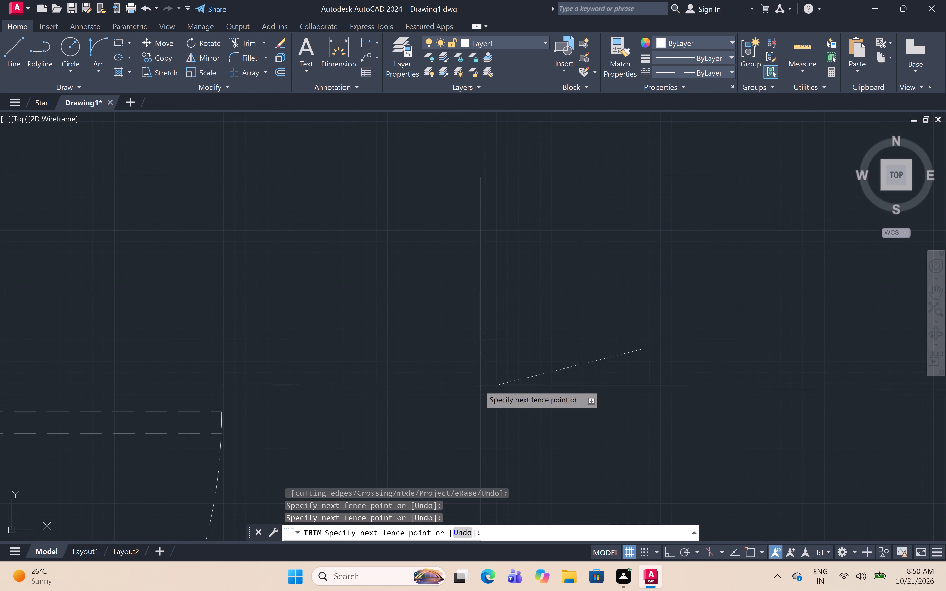
left_click(453, 363)
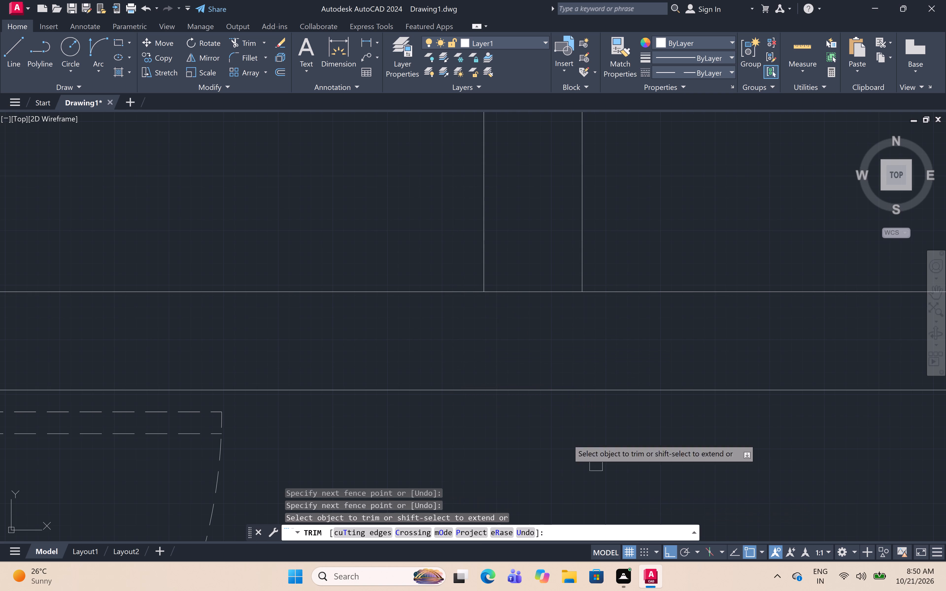
left_click(506, 264)
left_click(513, 305)
Trim the overlapping lines where the horizontal wall above the bottom-right small rooms meets the right outer wall.
scroll(512, 282, "down", 7)
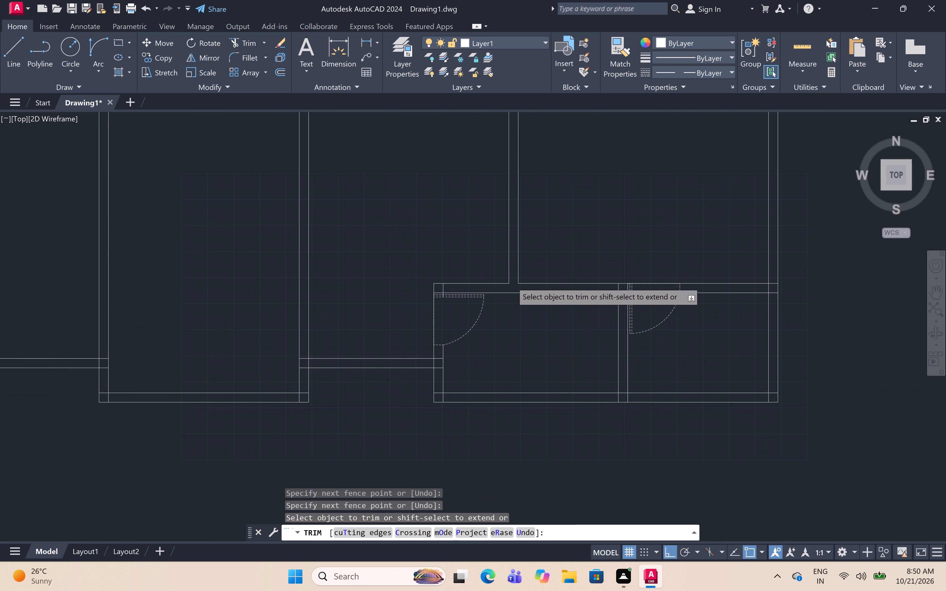
scroll(512, 282, "down", 2)
scroll(610, 287, "up", 5)
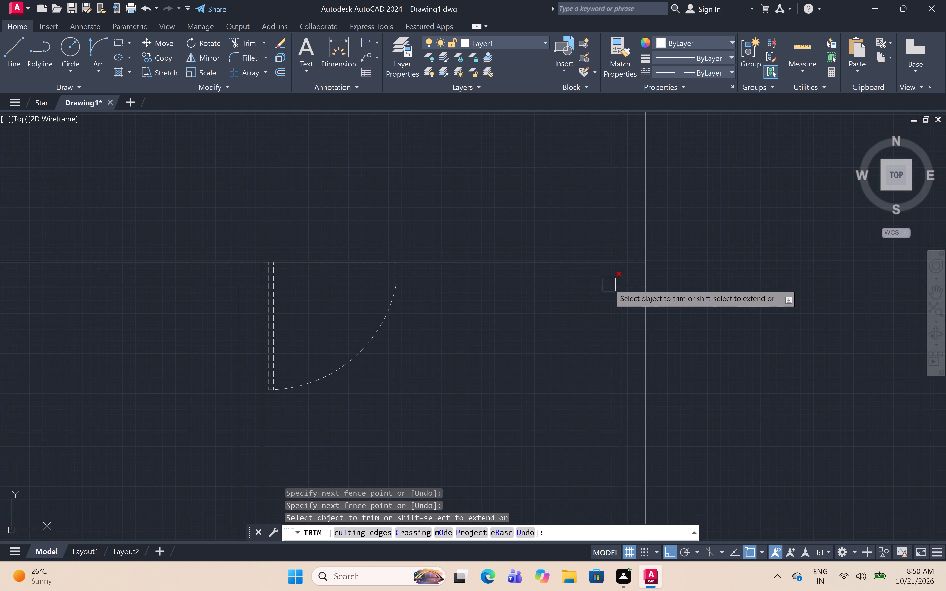
scroll(627, 272, "up", 3)
left_click(648, 213)
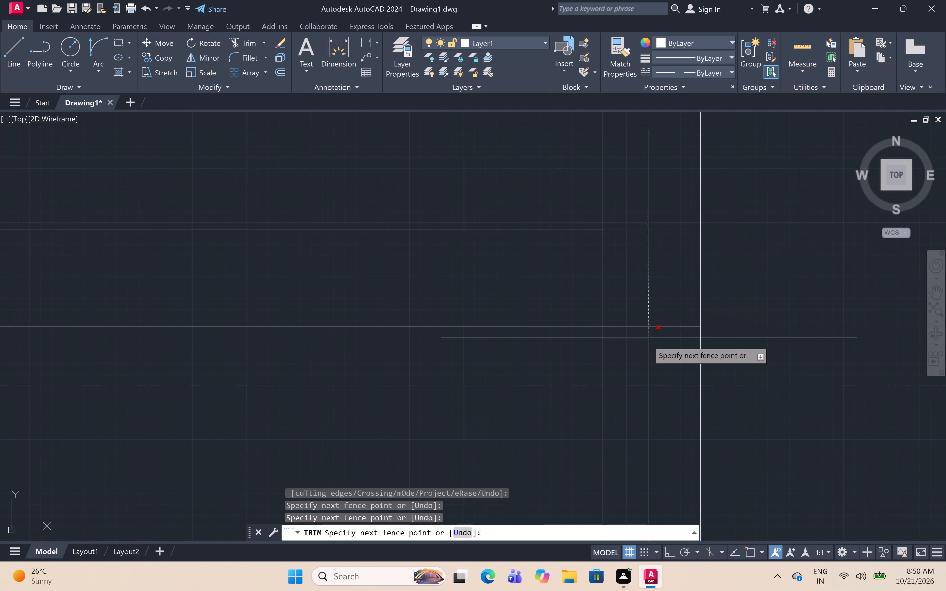
left_click_drag(646, 357, 642, 357)
left_click(638, 285)
left_click(559, 286)
Trim the overlapping inner wall lines at the bottom-right outer corner of the floor plan.
scroll(650, 260, "down", 6)
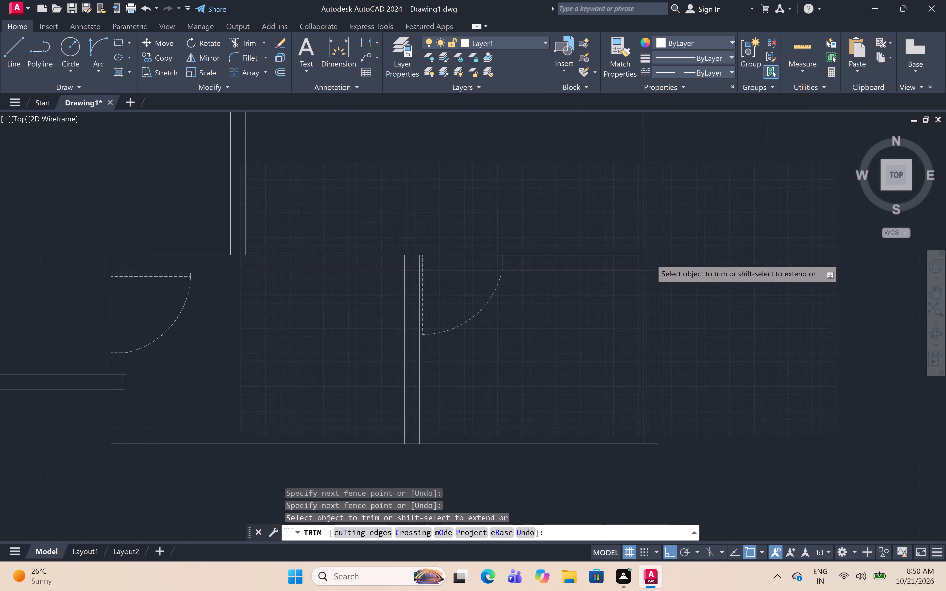
scroll(643, 458, "up", 4)
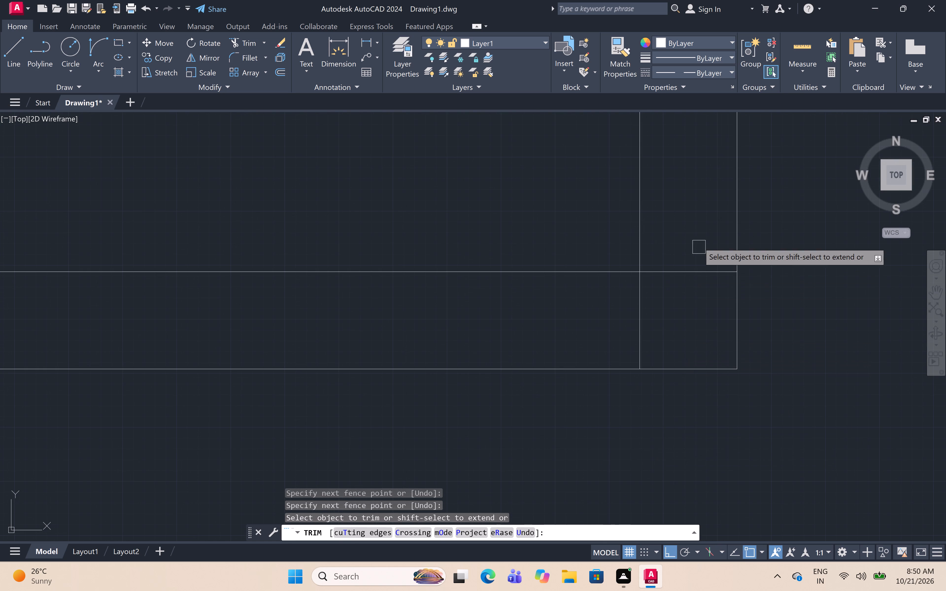
left_click(698, 241)
left_click(640, 333)
left_click_drag(687, 303, 663, 312)
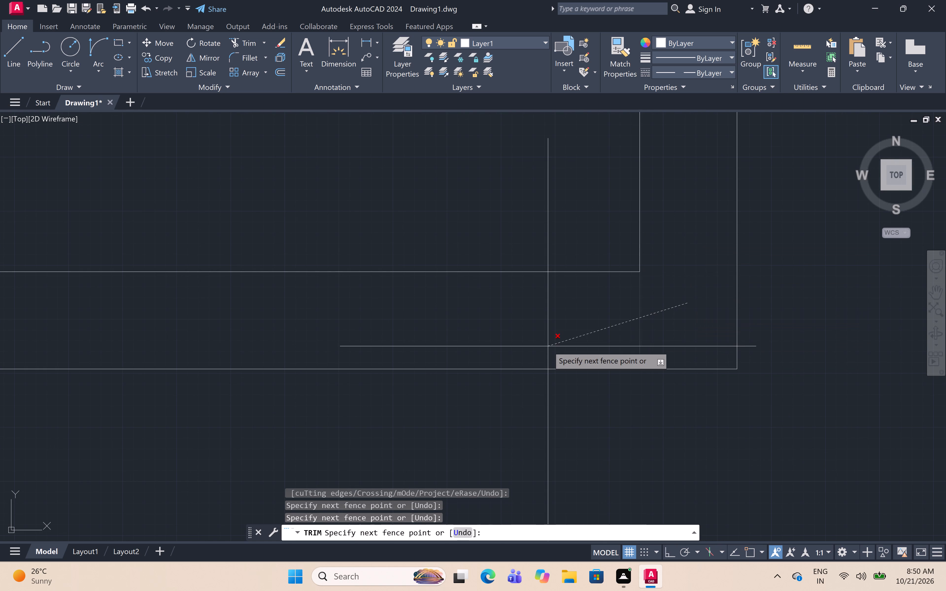
left_click(549, 346)
Trim the overlapping lines where the partition between the two bottom-right small rooms meets the bottom outer wall.
scroll(664, 284, "down", 6)
scroll(429, 285, "up", 2)
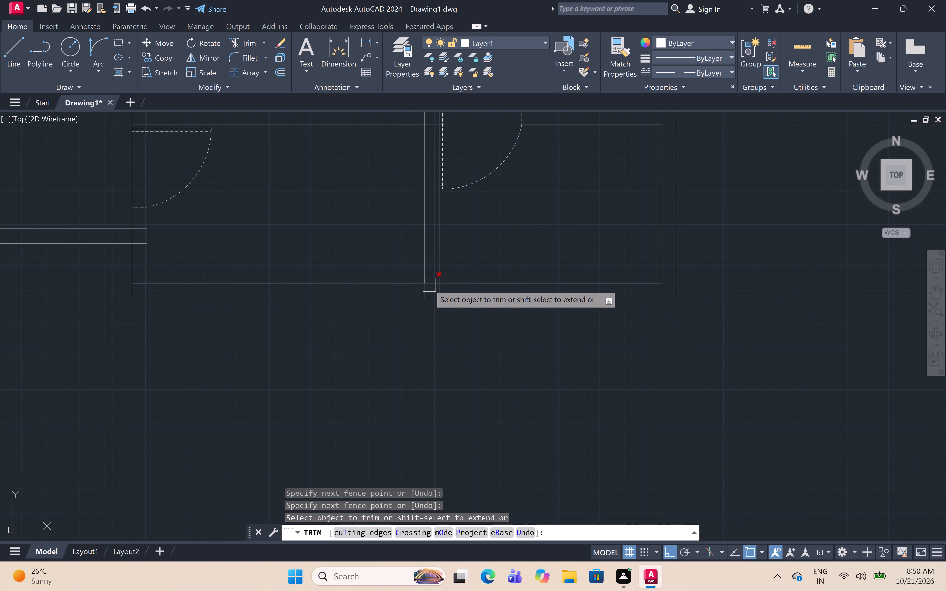
scroll(429, 285, "up", 3)
left_click_drag(524, 324, 520, 323)
left_click(340, 320)
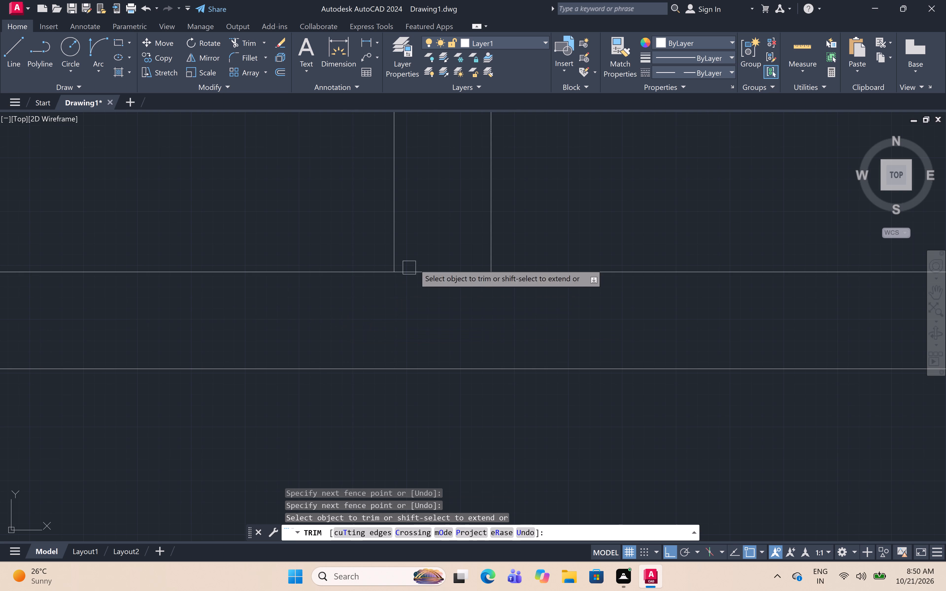
left_click(443, 249)
left_click(446, 306)
Trim the overlapping lines where the partition between the two bottom-right small rooms meets the horizontal wall above it.
scroll(451, 299, "down", 6)
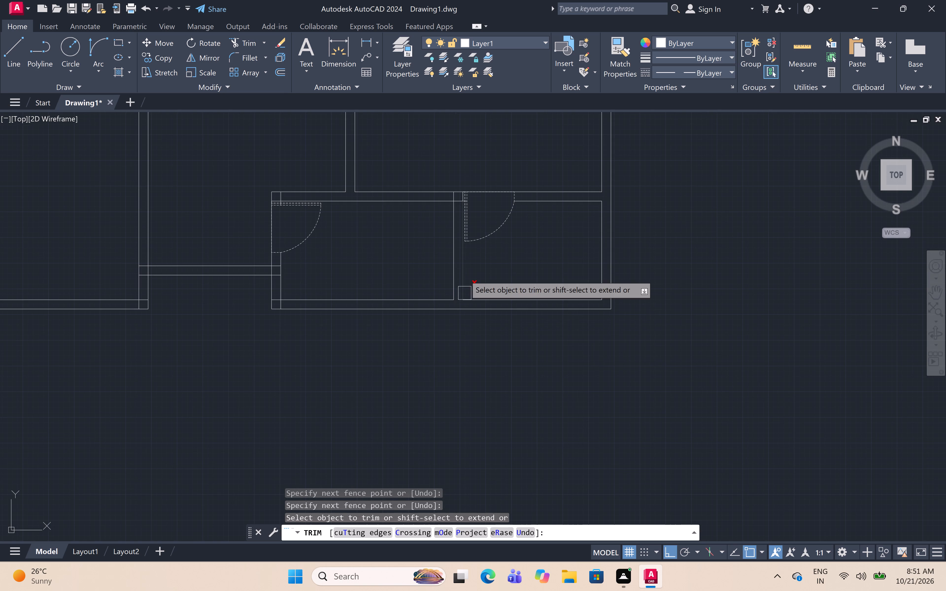
scroll(453, 195, "up", 5)
scroll(510, 185, "up", 3)
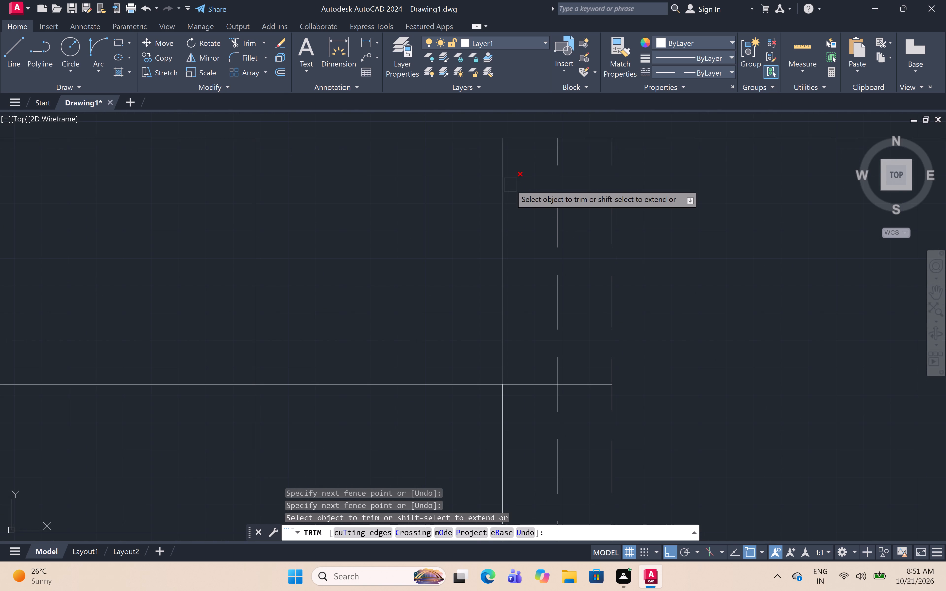
left_click(512, 216)
left_click(164, 253)
left_click(329, 280)
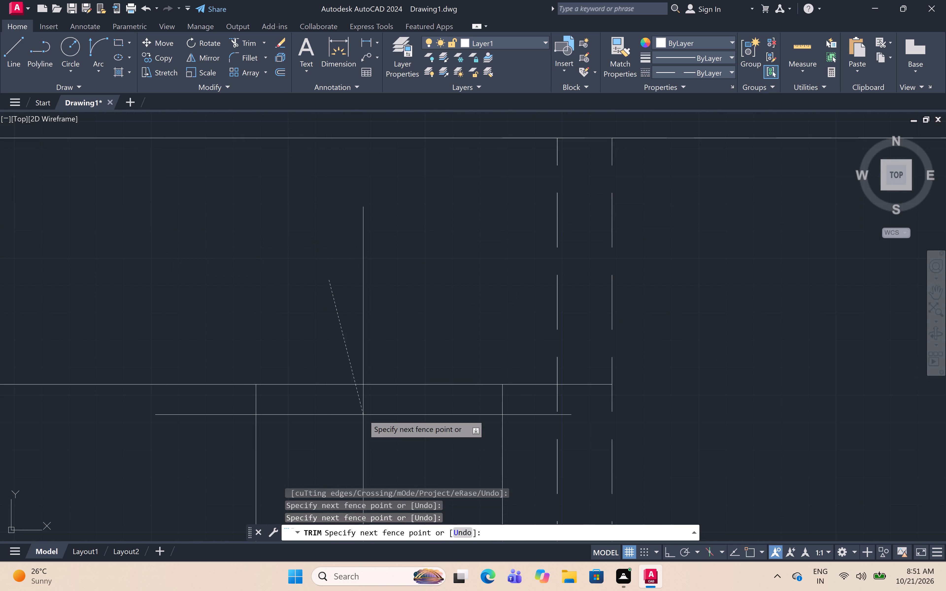
left_click(363, 415)
Trim the overlapping inner wall lines at the lower-left corner of the bottom-right small-room block.
scroll(425, 289, "down", 11)
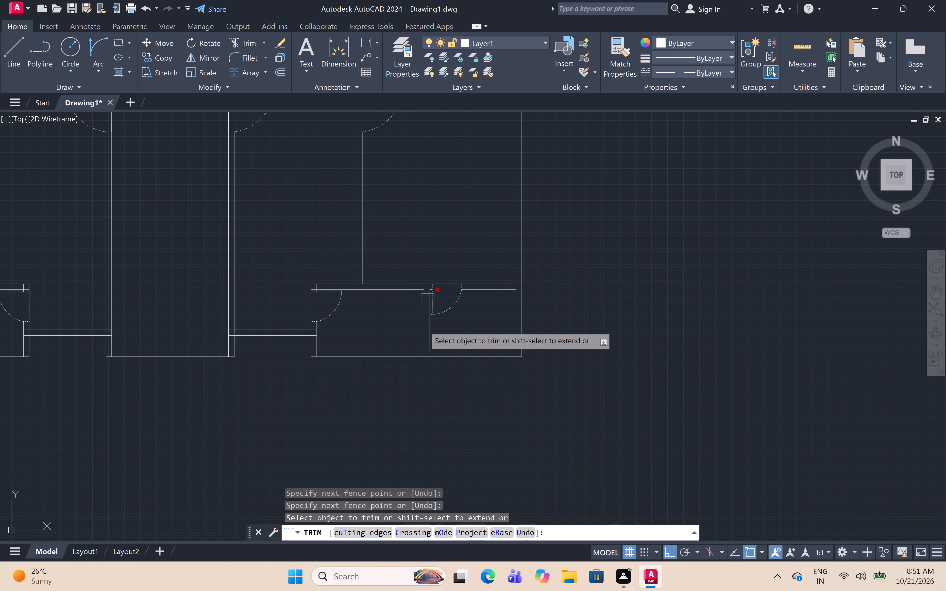
scroll(301, 355, "up", 5)
scroll(345, 344, "up", 2)
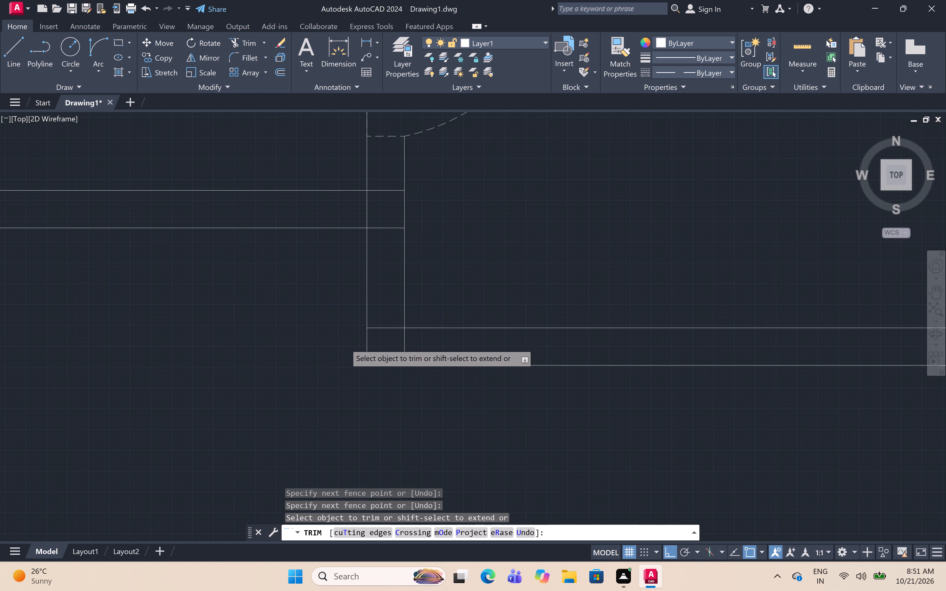
scroll(345, 344, "up", 2)
left_click(577, 191)
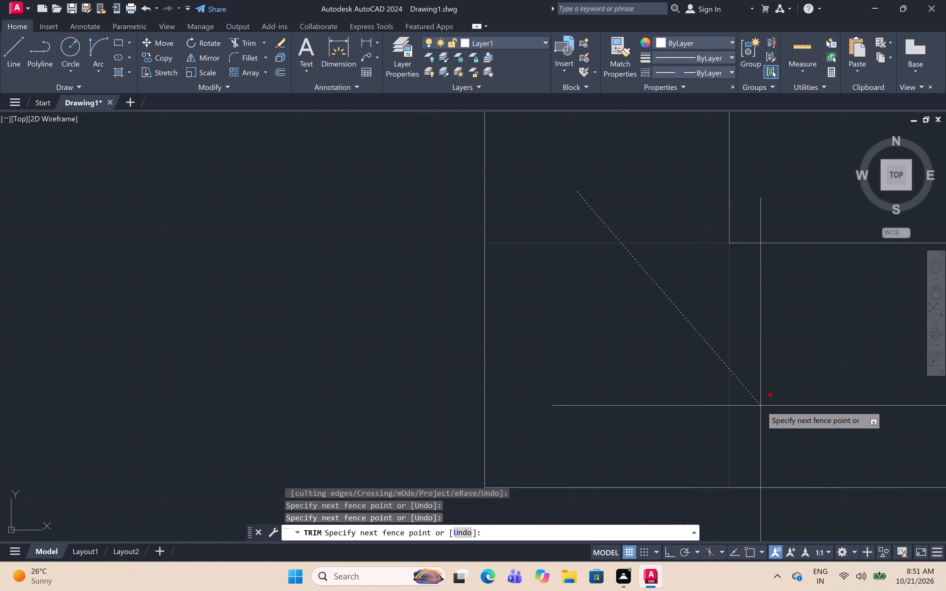
left_click(774, 409)
Trim the overlapping lines at the upper-left corner of the bottom-right small-room block, just above its door.
scroll(643, 377, "down", 6)
middle_click_drag(744, 277, 605, 426)
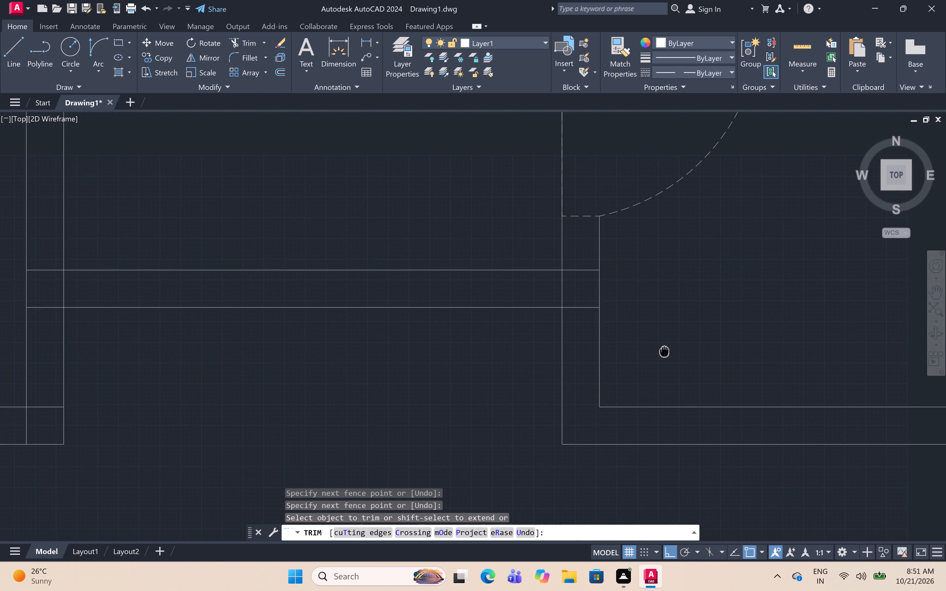
scroll(608, 420, "down", 1)
scroll(540, 213, "up", 4)
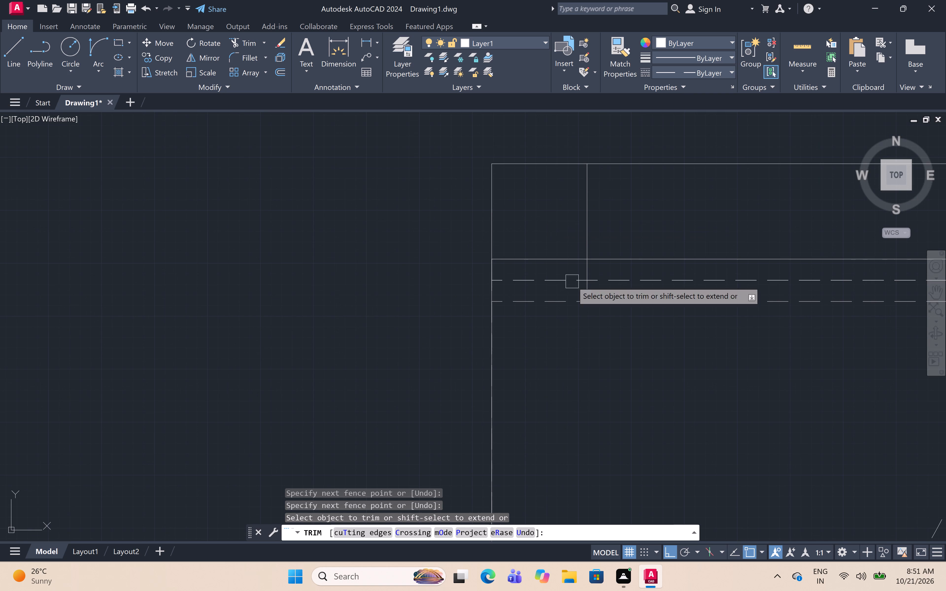
left_click(549, 259)
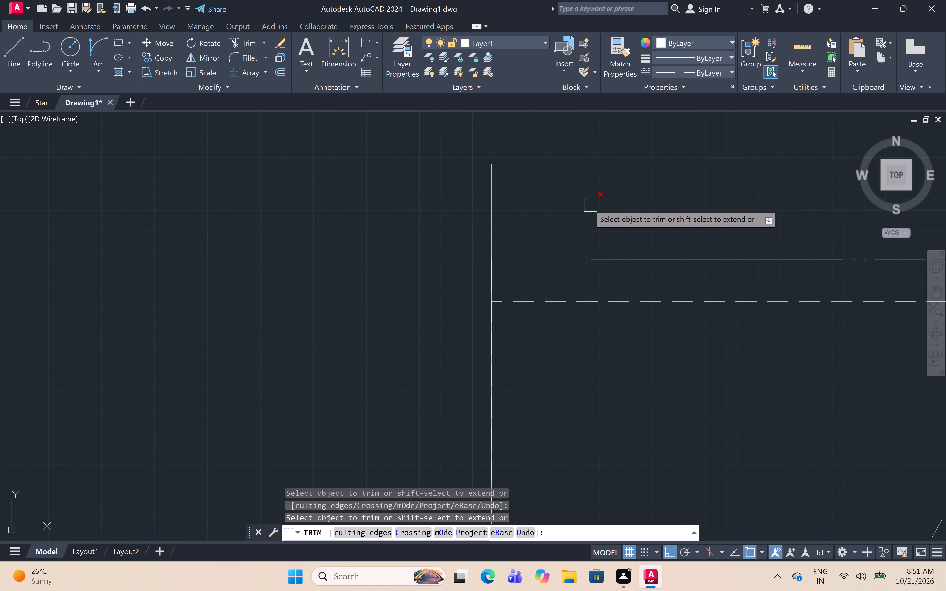
left_click(589, 204)
Trim the overlapping lines where the short horizontal wall meets the left wall of the bottom-right small-room block.
scroll(589, 199, "down", 5)
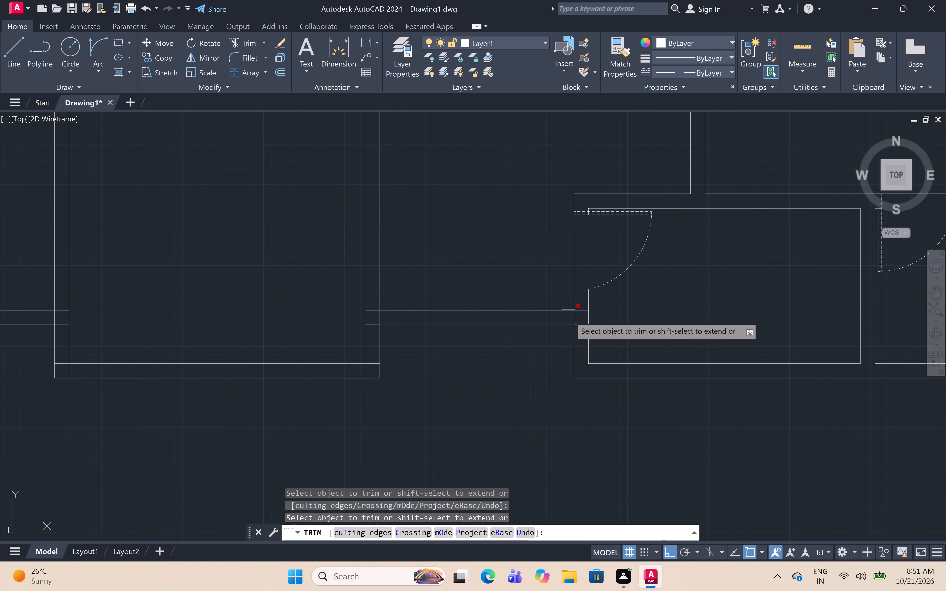
scroll(577, 323, "up", 5)
left_click(625, 157)
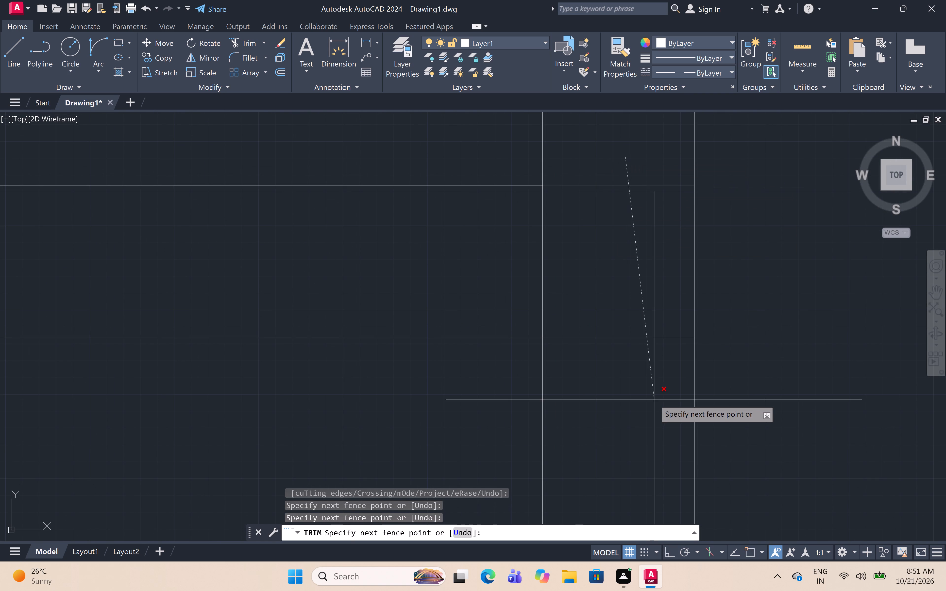
left_click_drag(654, 399, 656, 402)
left_click(615, 285)
left_click(434, 280)
Trim the overlapping lines where the same short horizontal wall meets the right wall of the central passage.
scroll(568, 267, "down", 9)
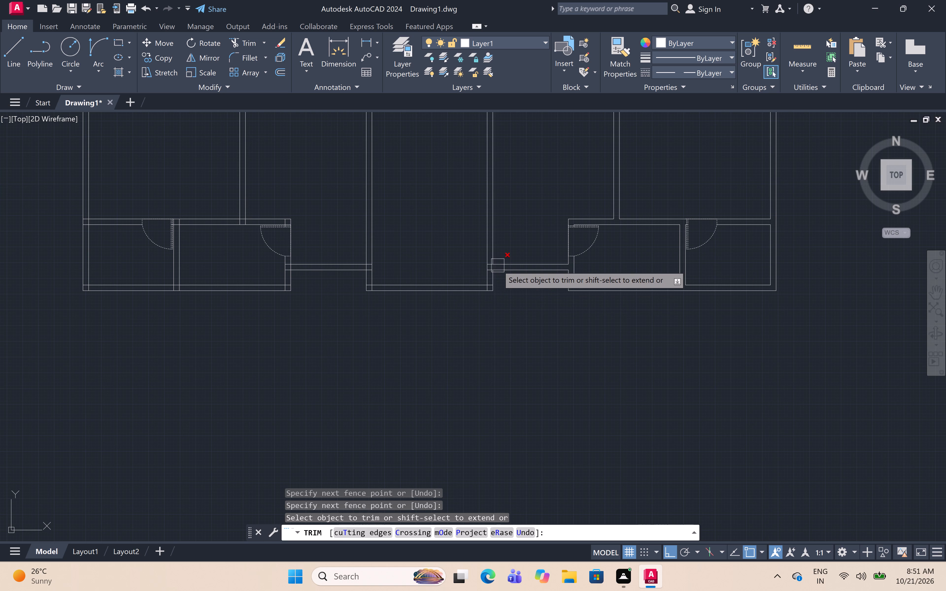
scroll(498, 265, "up", 5)
left_click(420, 231)
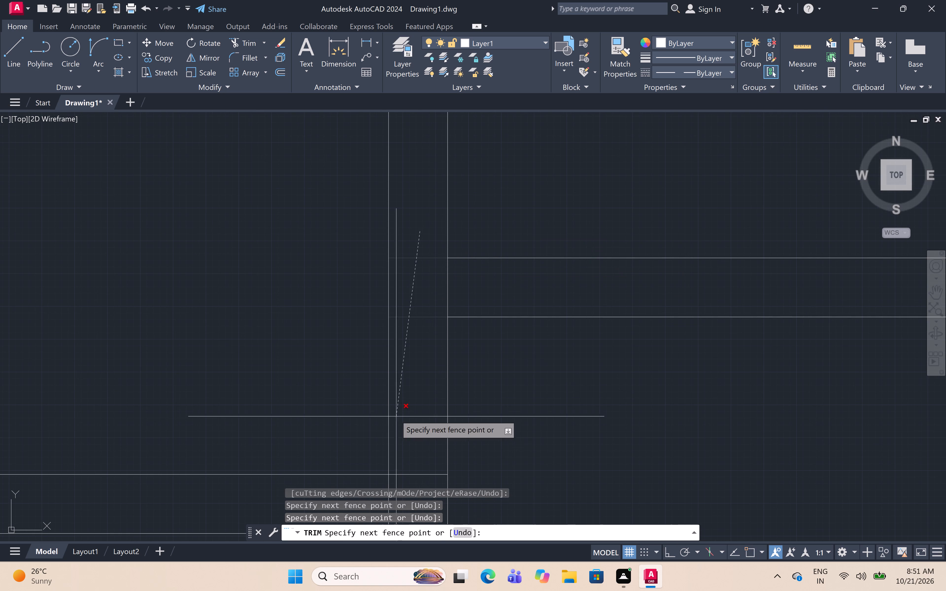
left_click(425, 390)
left_click(422, 298)
left_click(495, 293)
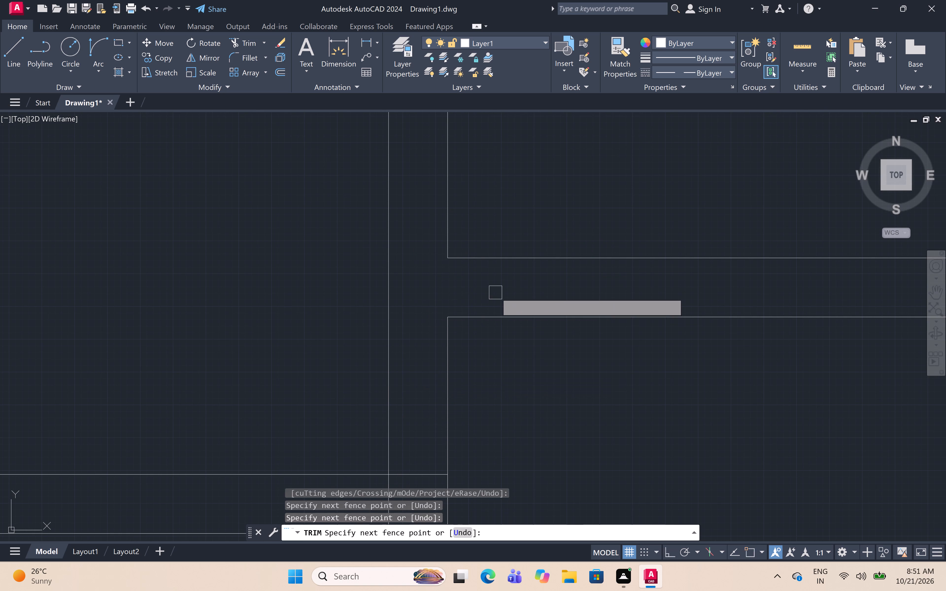
Trim the overlapping inner wall lines at the bottom-right corner of the central passage.
scroll(496, 292, "down", 6)
scroll(484, 326, "up", 7)
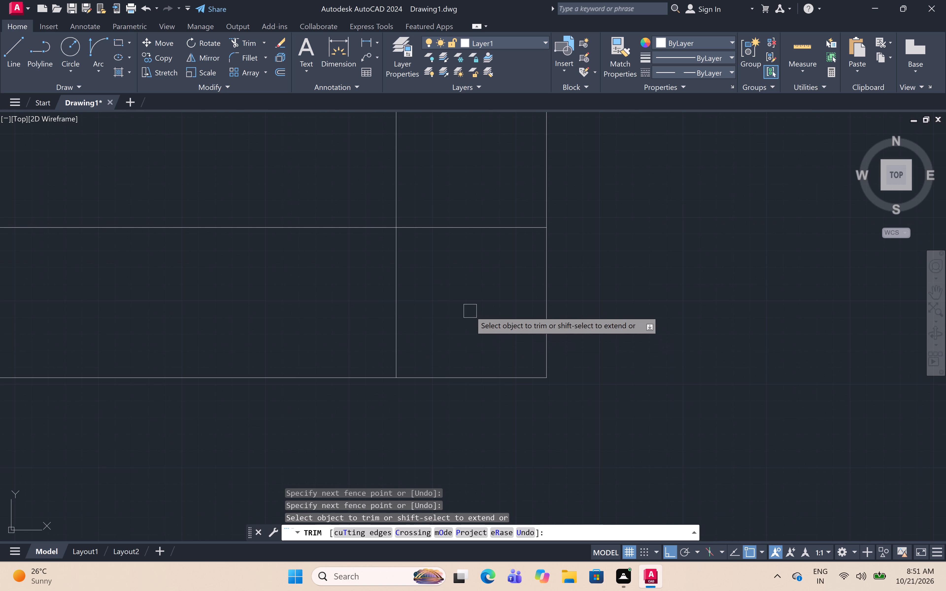
left_click(525, 182)
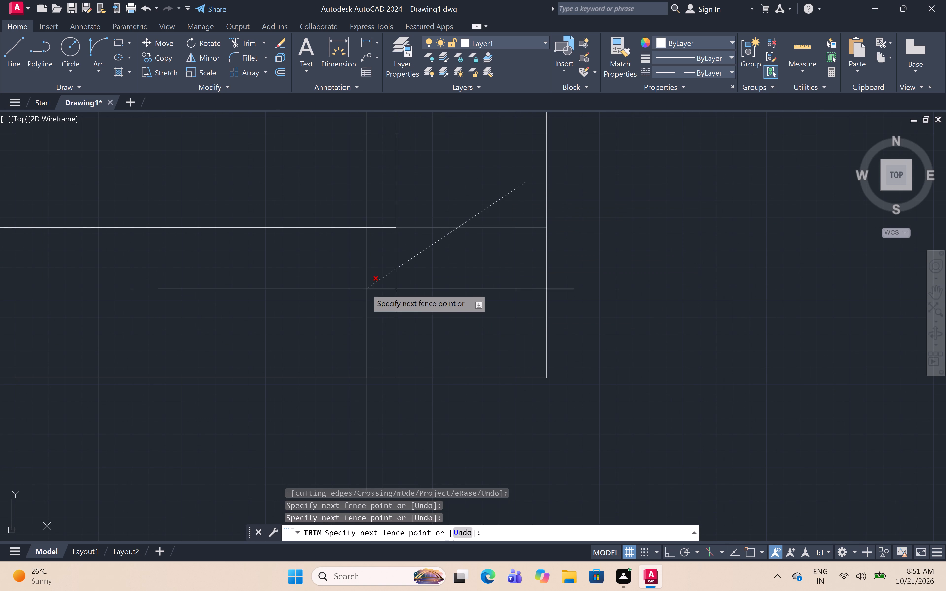
left_click(356, 296)
scroll(396, 293, "down", 6)
scroll(486, 352, "down", 4)
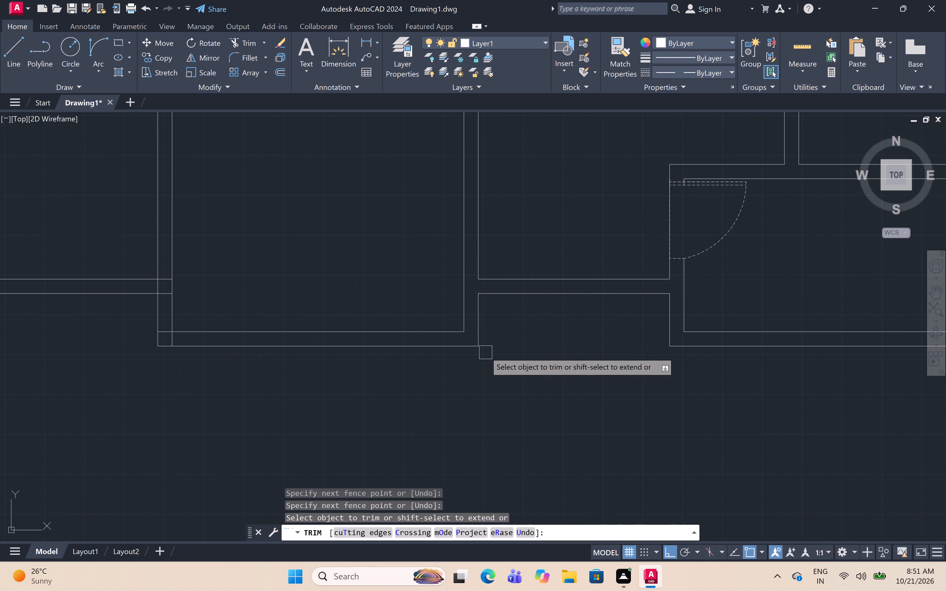
Trim the overlapping inner wall lines at the bottom-left corner of the central passage.
scroll(81, 318, "up", 3)
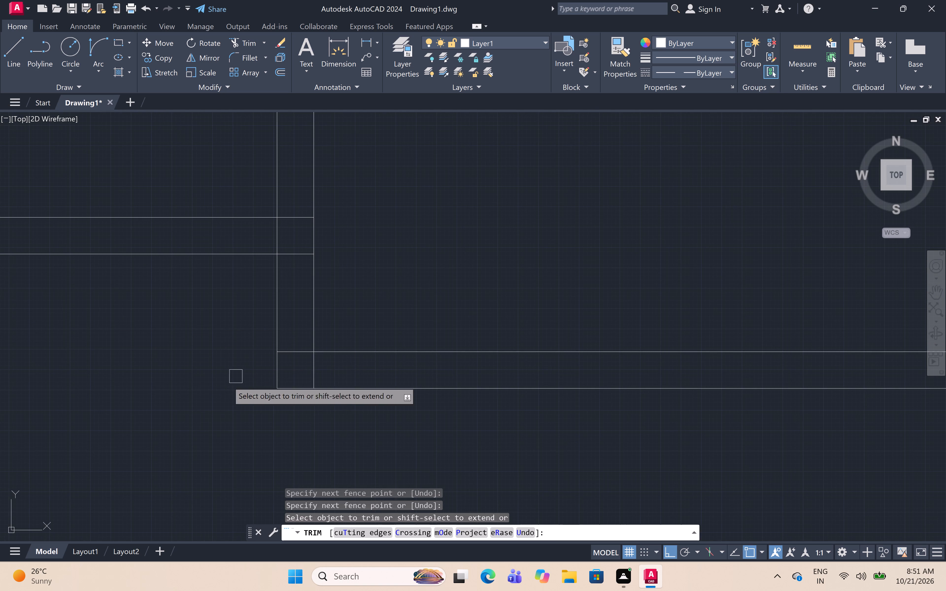
scroll(215, 388, "up", 3)
left_click_drag(516, 220, 521, 226)
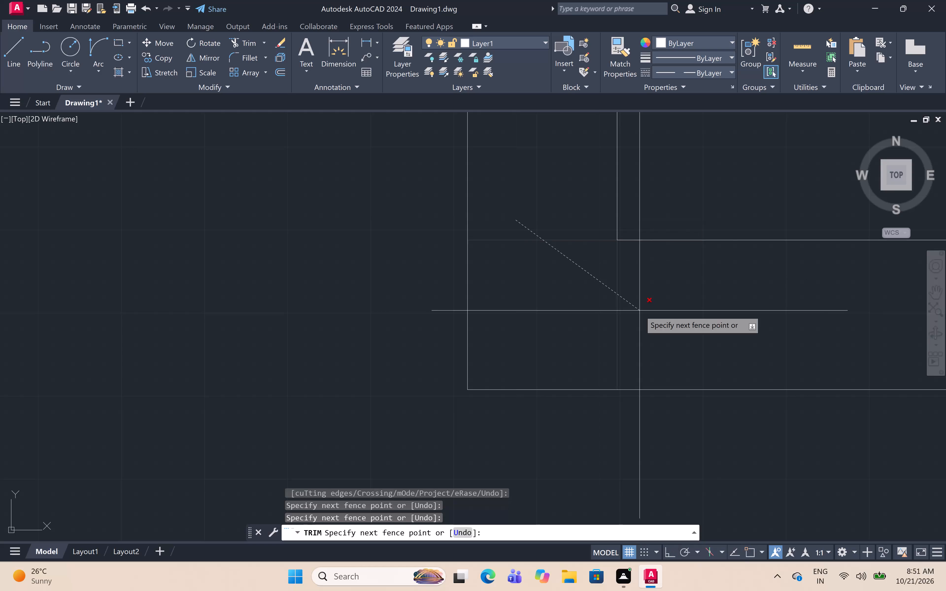
left_click(640, 311)
Trim the overlapping lines where the left short horizontal wall meets the left wall of the central passage.
scroll(521, 349, "down", 7)
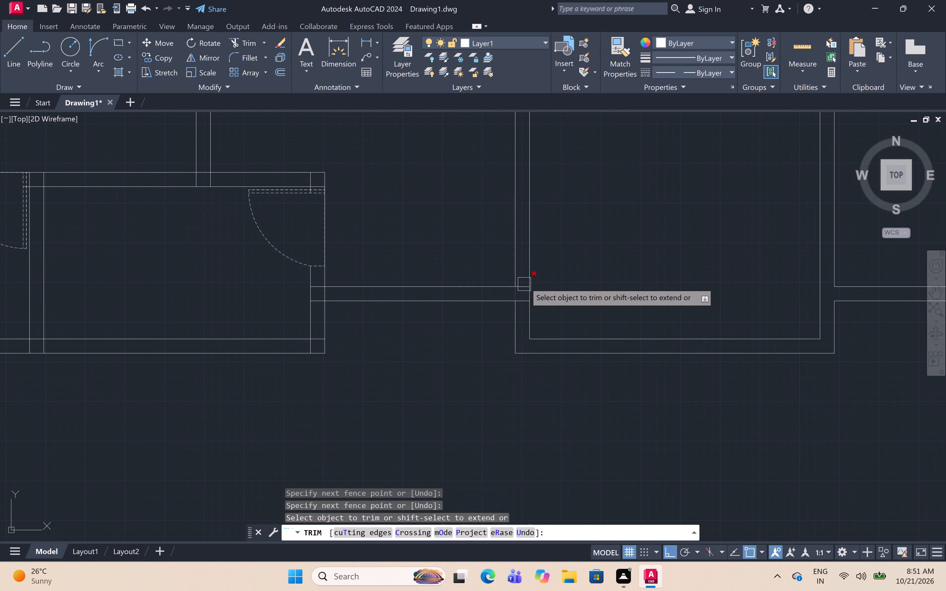
scroll(525, 283, "up", 5)
left_click(517, 278)
left_click(518, 455)
left_click(502, 390)
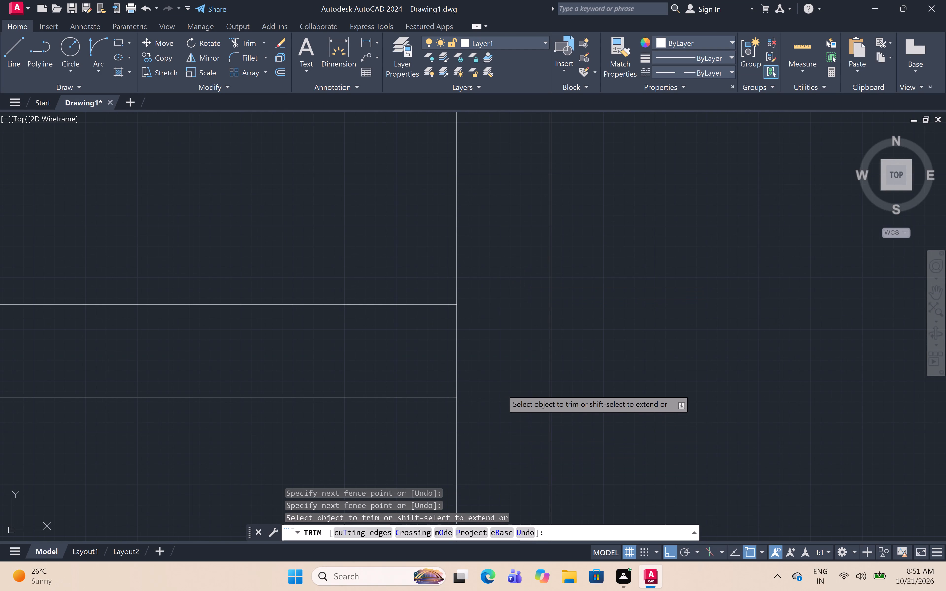
left_click(428, 375)
Trim the overlapping inner wall lines at the bottom-right corner of the bottom-left small-room block.
scroll(552, 334, "down", 5)
scroll(629, 310, "down", 2)
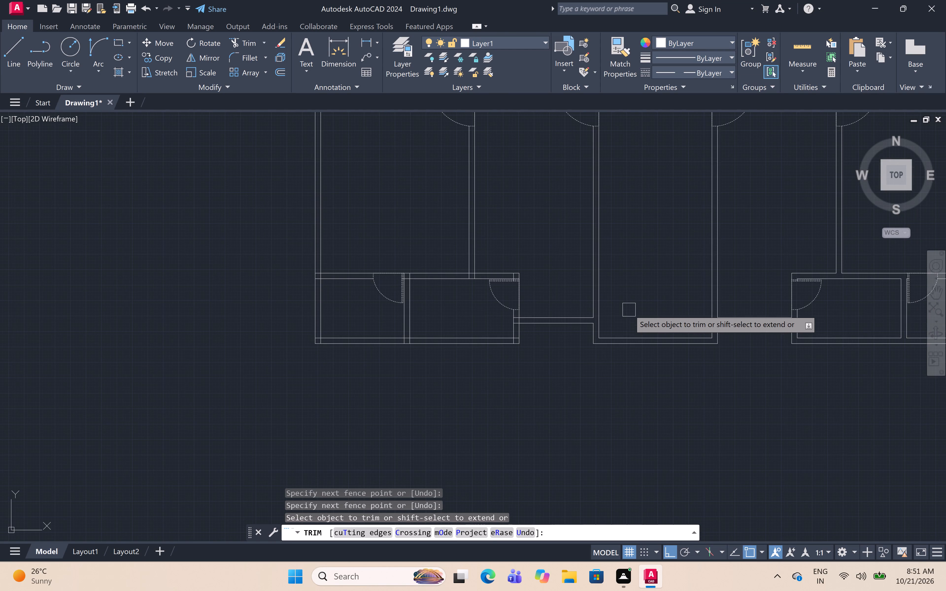
scroll(629, 310, "down", 3)
scroll(629, 310, "up", 3)
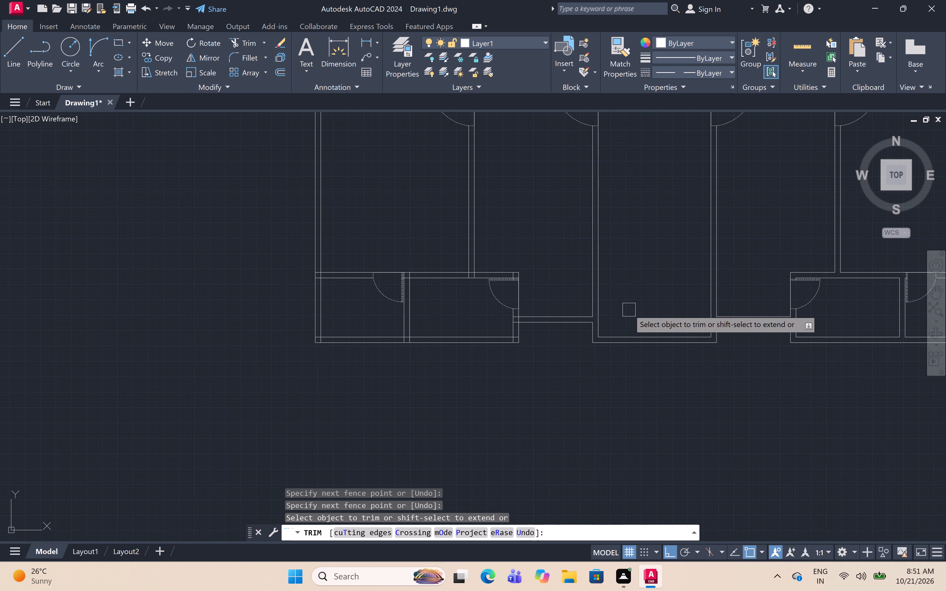
scroll(629, 310, "up", 2)
scroll(279, 354, "up", 2)
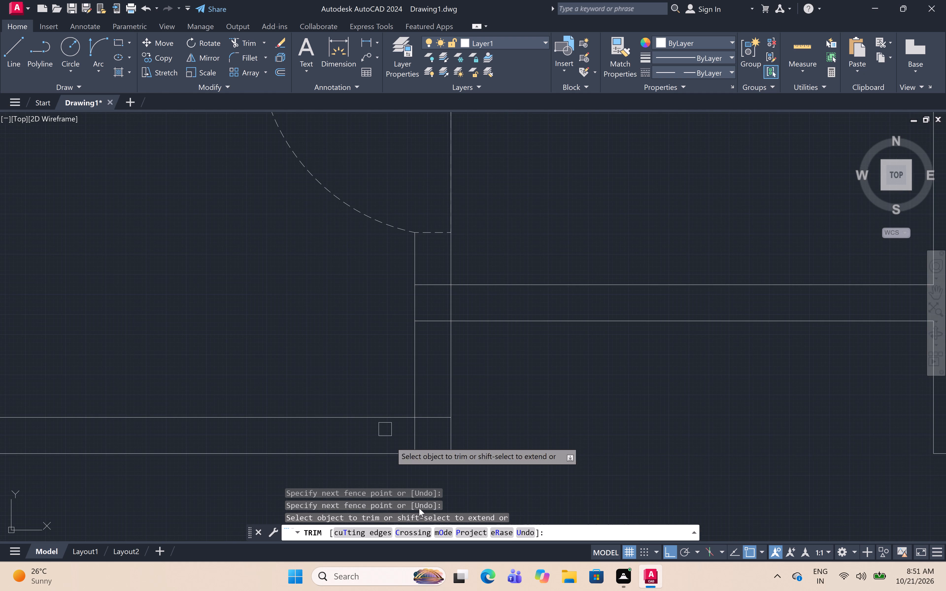
left_click(442, 420)
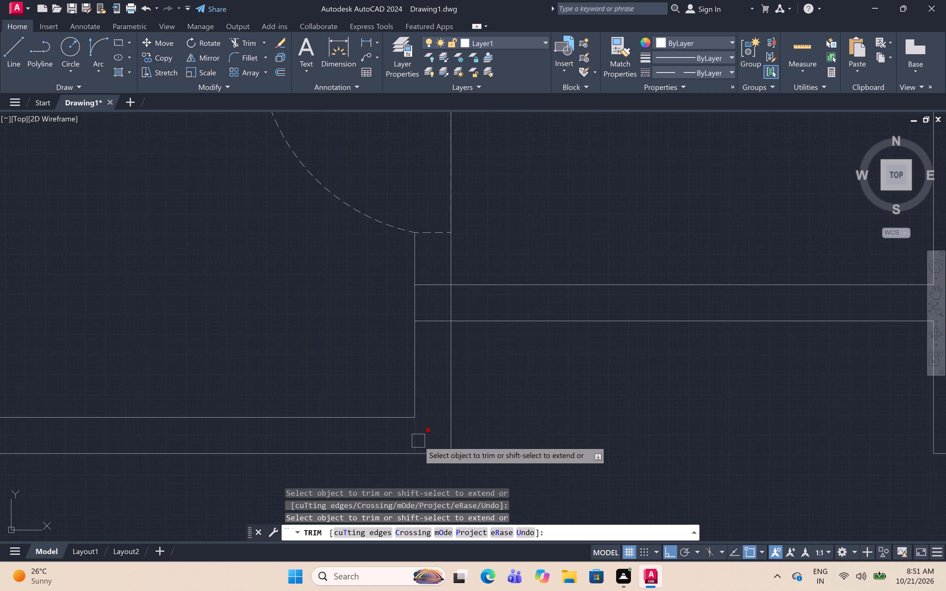
left_click(418, 440)
Trim the overlapping lines where the left short horizontal wall meets the right wall of the bottom-left small-room block.
scroll(442, 260, "up", 3)
scroll(418, 284, "down", 2)
left_click(418, 286)
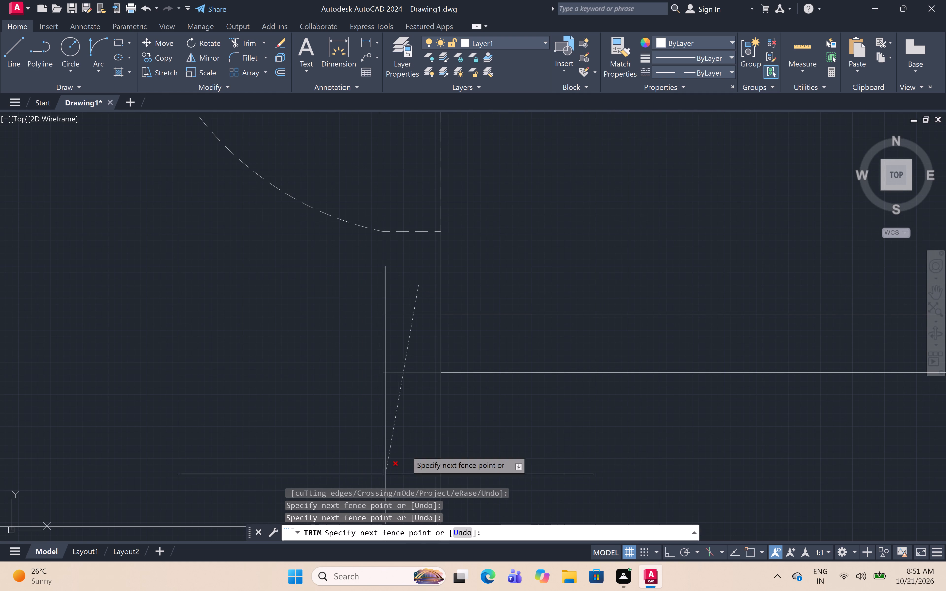
left_click(422, 435)
left_click(422, 354)
left_click(503, 328)
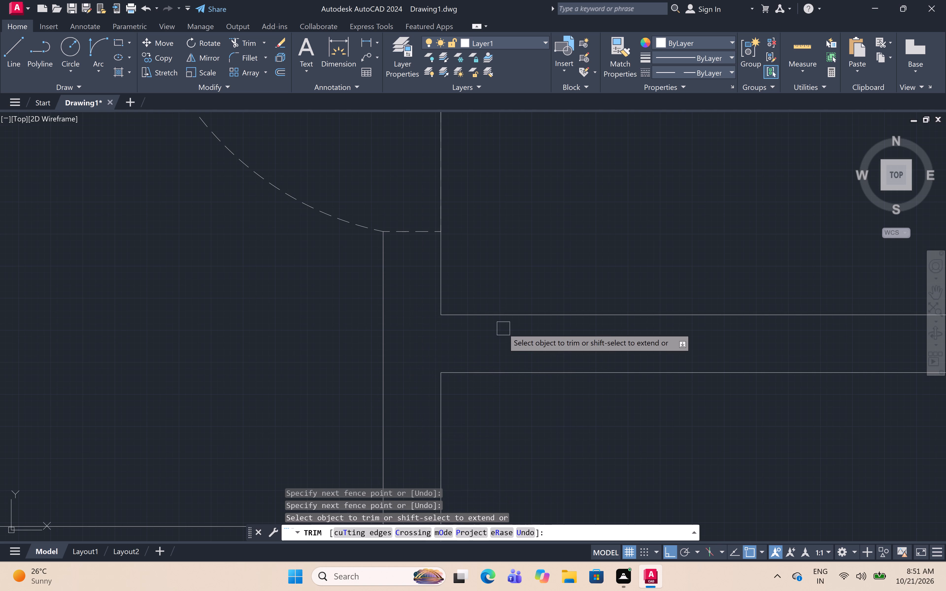
Trim the overlapping lines at the upper-right corner of the bottom-left small-room block, just above its door.
scroll(500, 328, "down", 5)
scroll(484, 220, "up", 4)
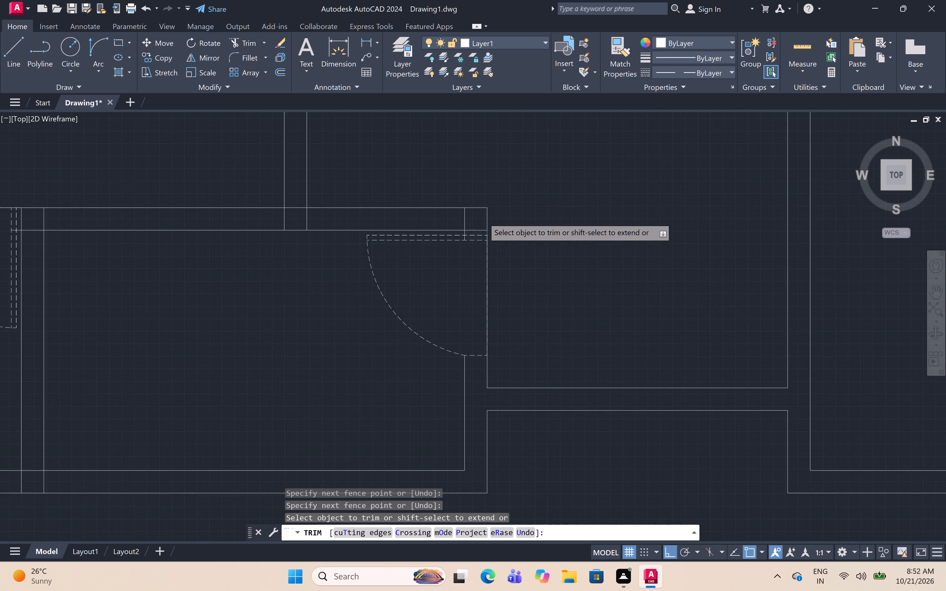
scroll(451, 154, "up", 3)
scroll(443, 225, "down", 1)
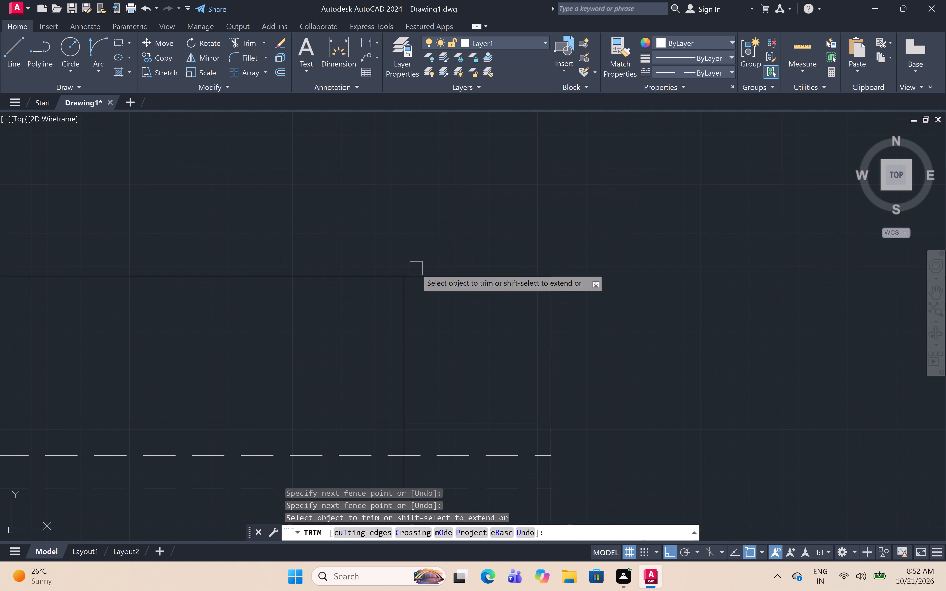
left_click(403, 387)
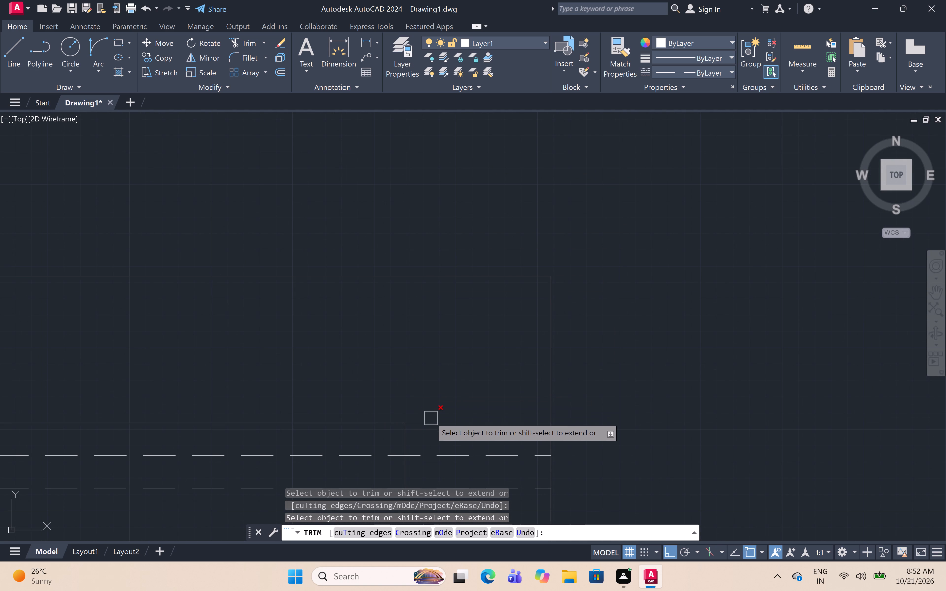
left_click(431, 418)
Trim the overlapping lines where the partition between the two bottom-left small rooms meets the bottom outer wall.
scroll(593, 236, "down", 6)
scroll(620, 222, "down", 3)
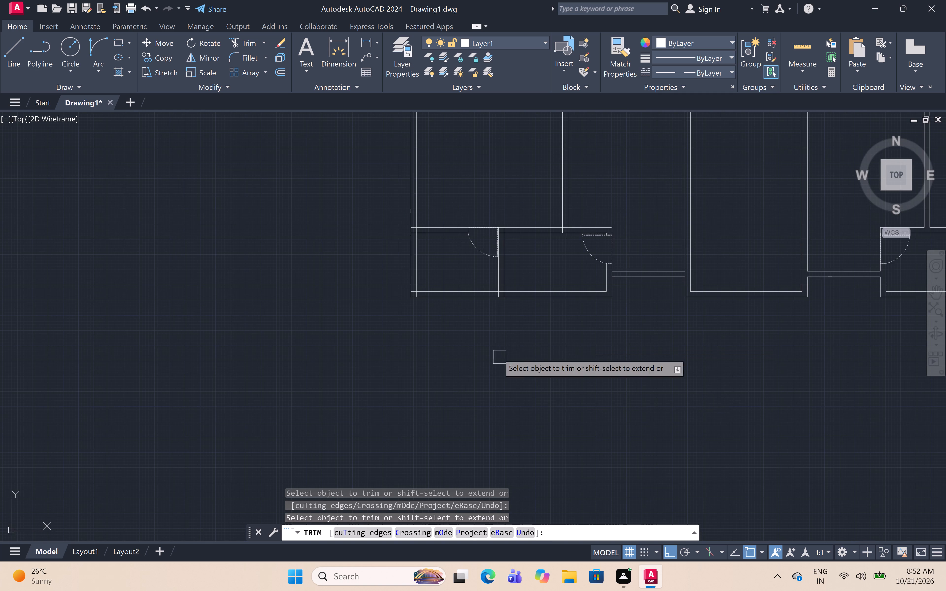
scroll(493, 287, "up", 5)
scroll(584, 343, "up", 3)
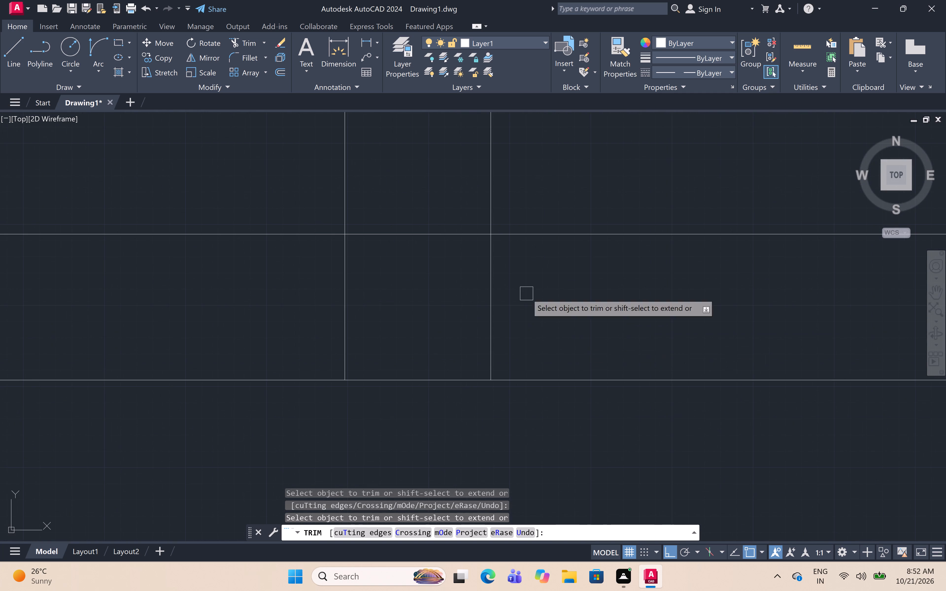
left_click(511, 276)
left_click(236, 345)
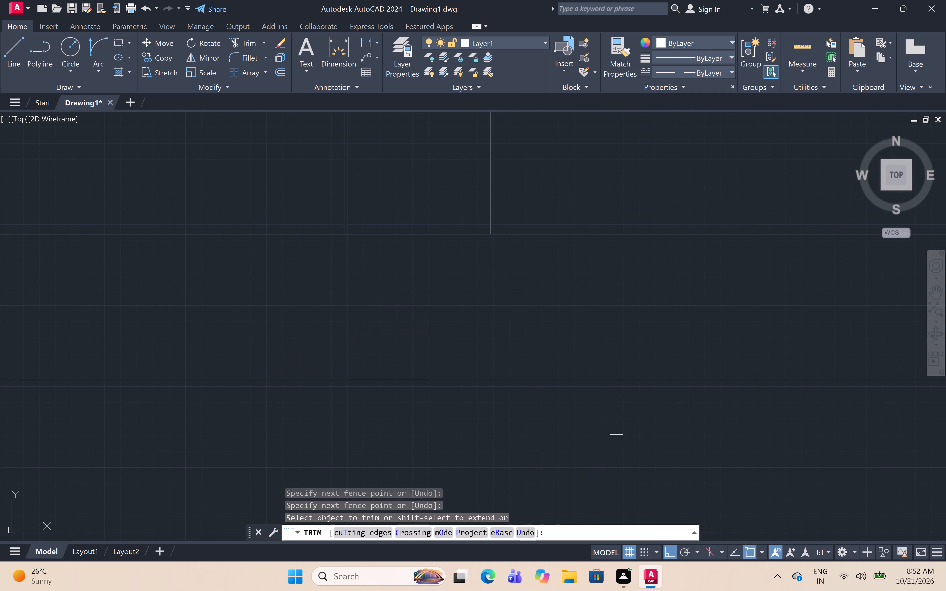
middle_click_drag(519, 318, 591, 441)
left_click_drag(456, 248, 450, 247)
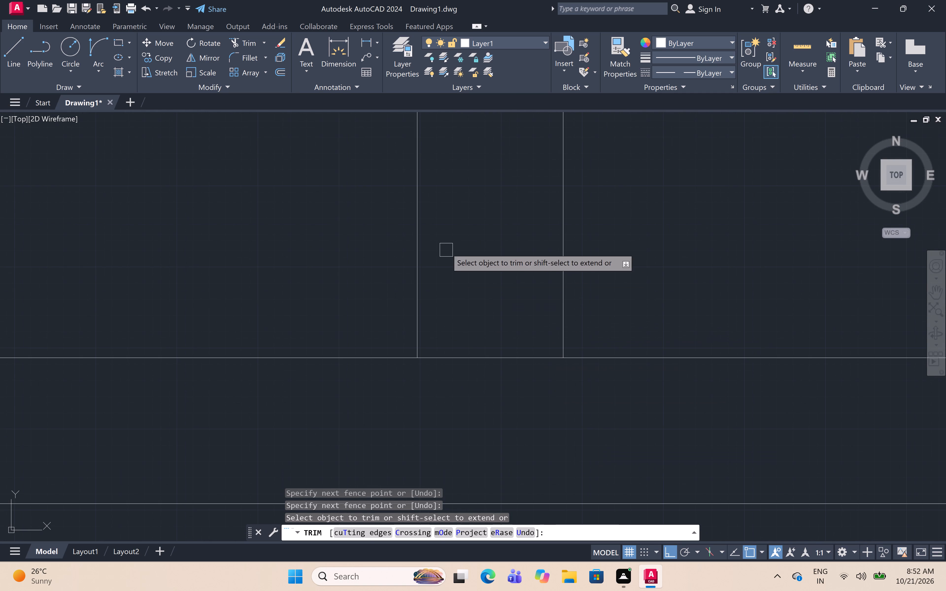
left_click_drag(450, 247, 469, 282)
left_click(515, 426)
Trim the overlapping inner wall lines at the bottom-left outer corner of the floor plan.
scroll(549, 280, "down", 6)
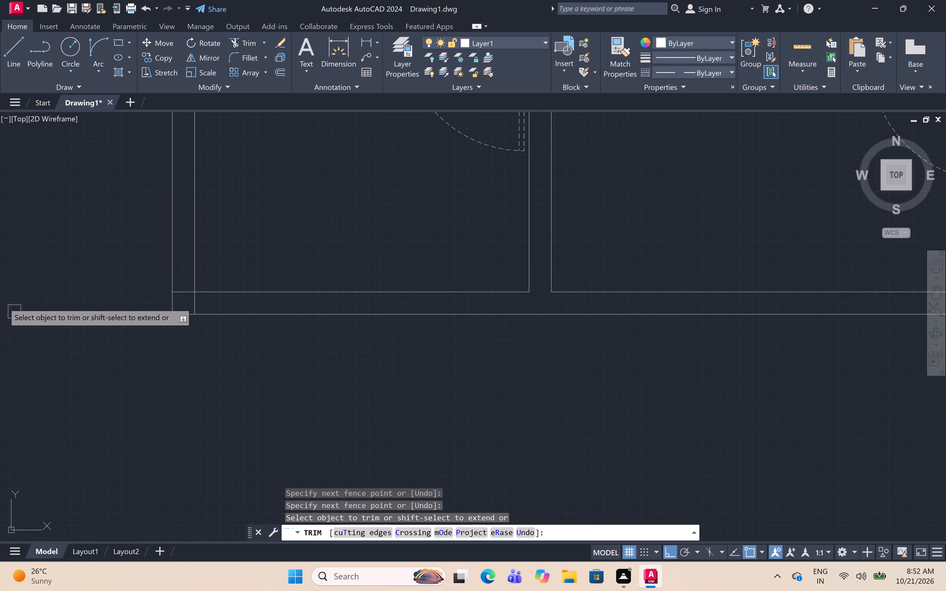
scroll(151, 277, "up", 4)
left_click(264, 328)
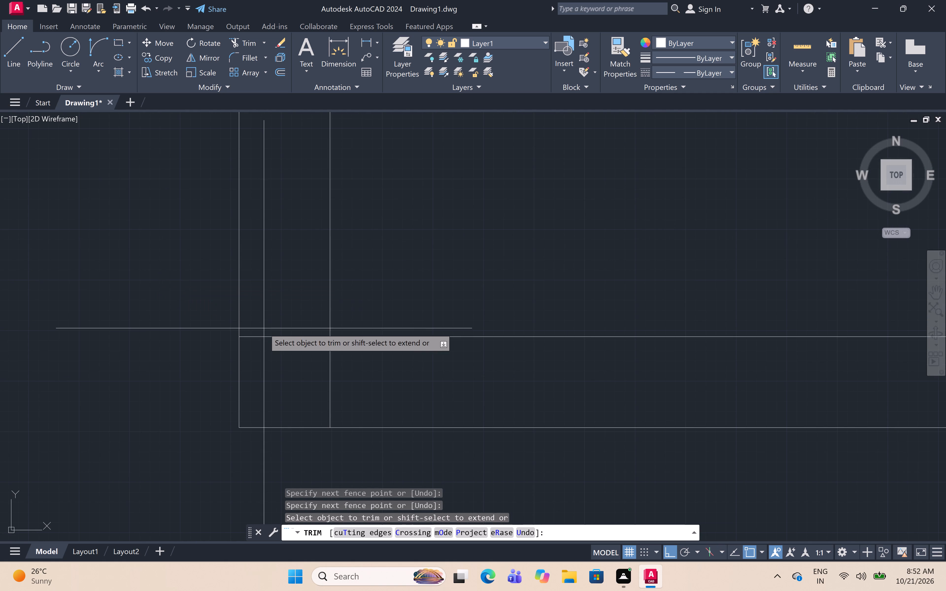
left_click(344, 383)
Trim the overlapping lines where the top wall of the bottom-left small-room block meets the left outer wall.
scroll(344, 382, "down", 7)
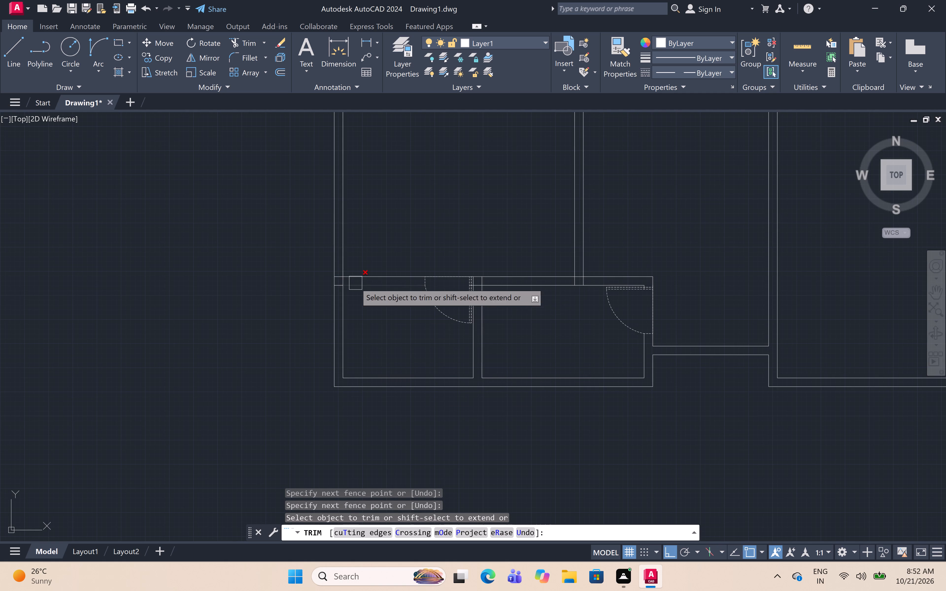
scroll(338, 277, "up", 6)
left_click_drag(327, 234, 328, 238)
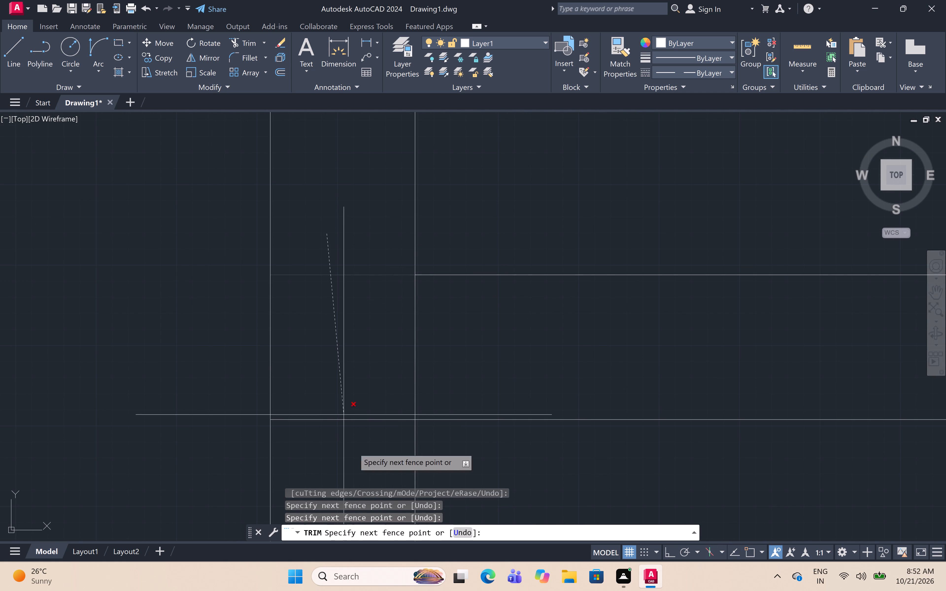
left_click(363, 479)
left_click(405, 391)
left_click(442, 377)
Trim the overlapping lines where the partition between the two bottom-left small rooms meets their top wall, beside the door.
scroll(314, 304, "down", 6)
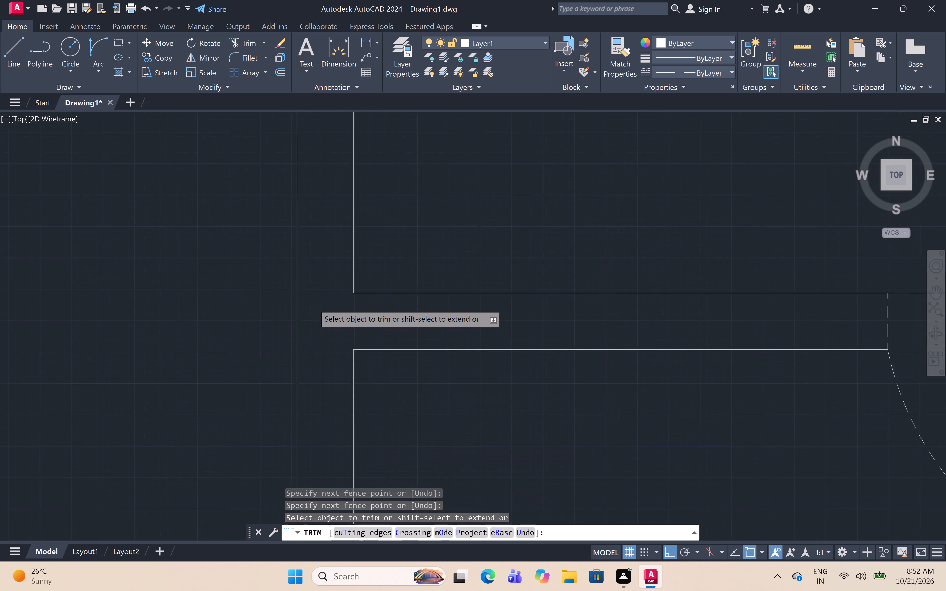
scroll(711, 312, "up", 3)
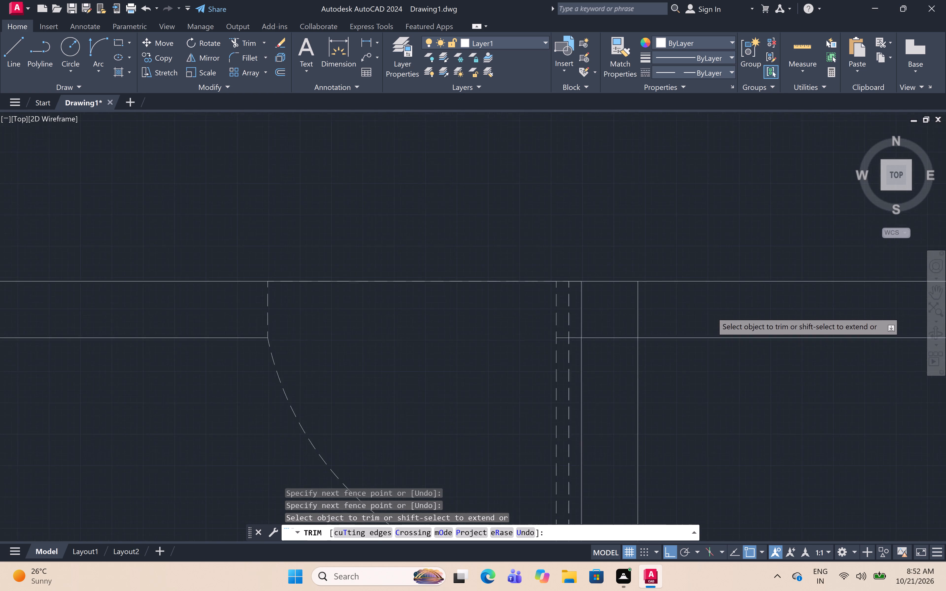
scroll(711, 312, "up", 1)
left_click(365, 319)
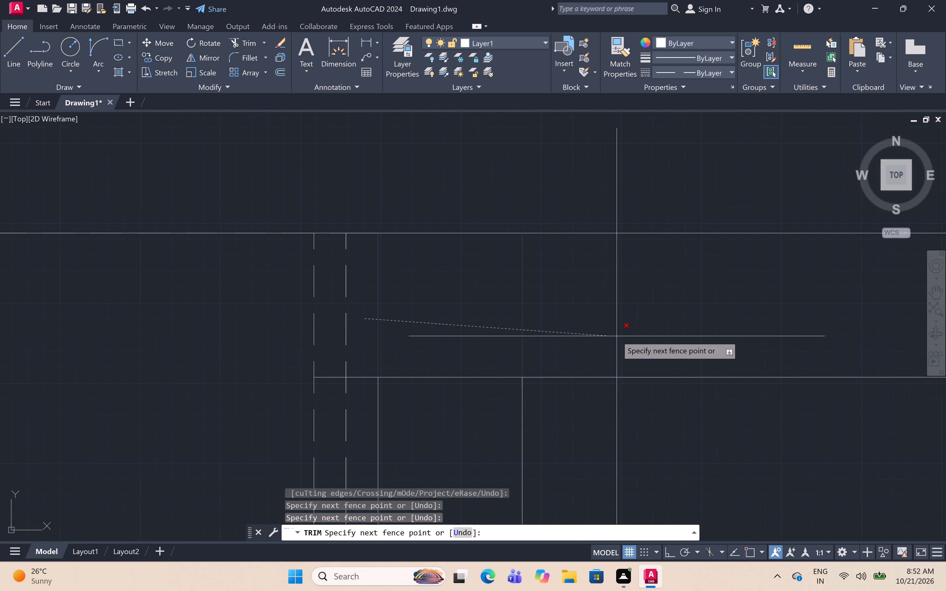
left_click(617, 336)
left_click(460, 440)
left_click(468, 326)
Trim the overlapping lines where the vertical wall between the rooms above meets the top wall of the bottom-left small-room block.
scroll(468, 326, "down", 7)
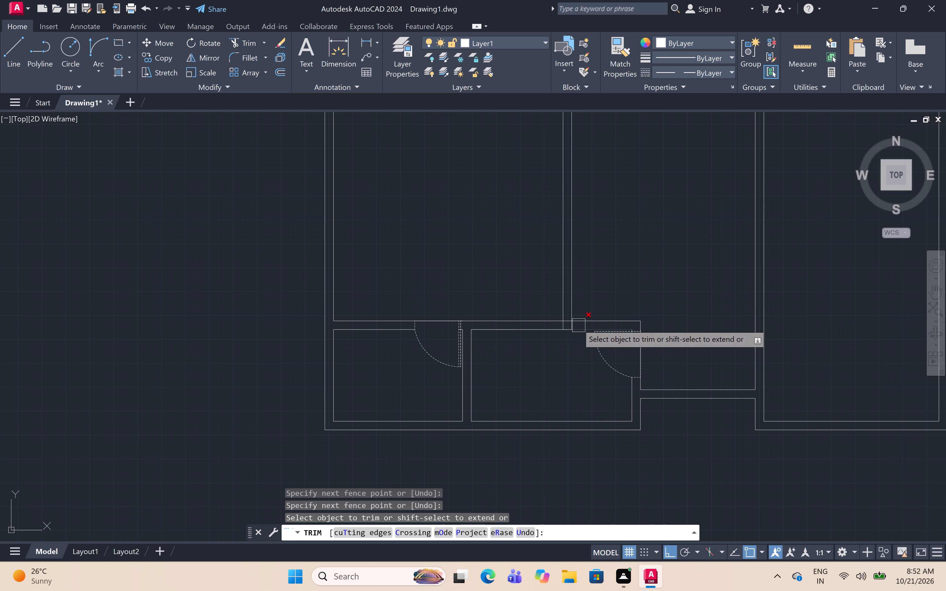
scroll(573, 320, "up", 6)
left_click(589, 402)
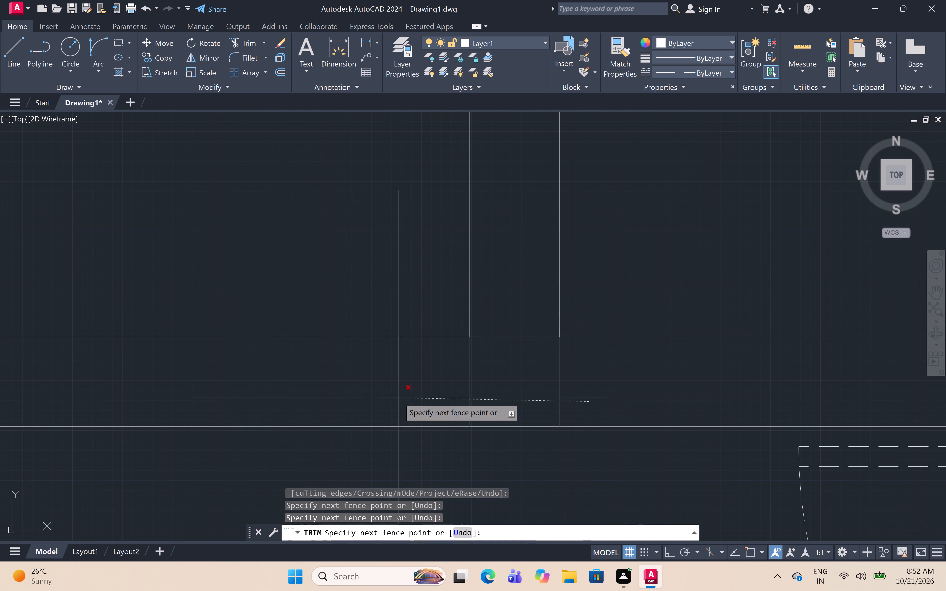
left_click(399, 398)
left_click(519, 309)
left_click(520, 352)
Check the whole floor plan for remaining overlapping wall lines and end the Trim command.
scroll(514, 345, "down", 8)
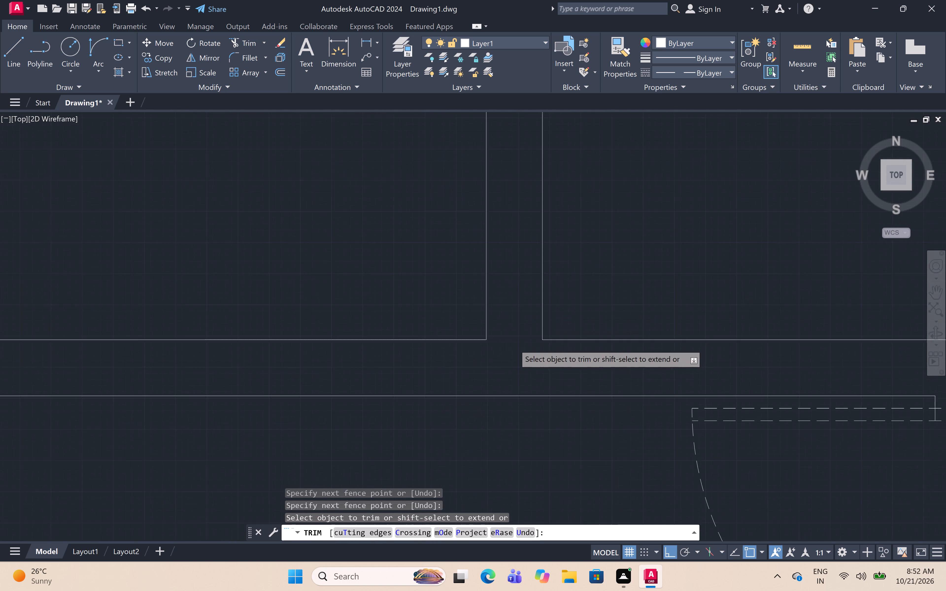
scroll(577, 262, "down", 3)
scroll(563, 215, "up", 2)
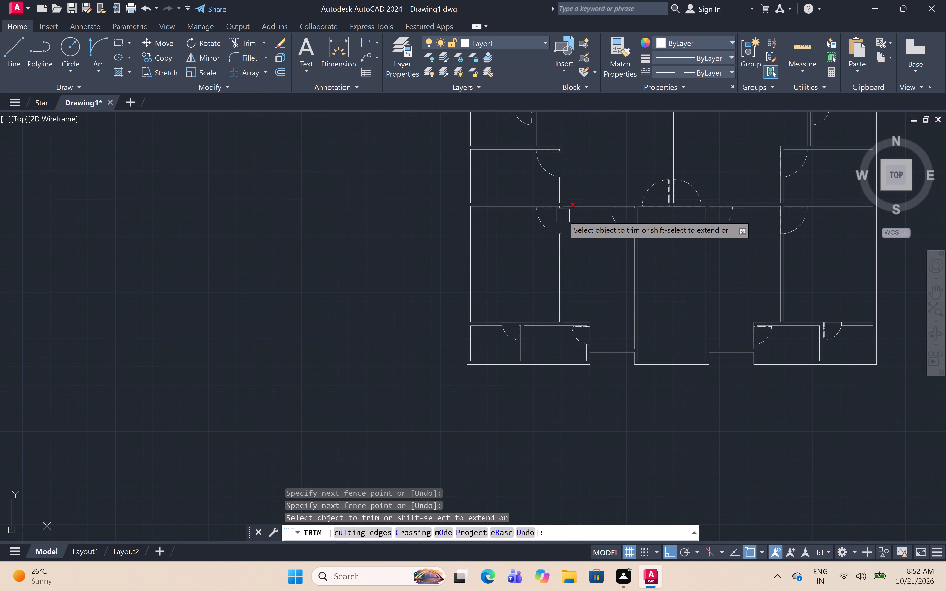
scroll(595, 250, "down", 1)
middle_click_drag(612, 274, 458, 272)
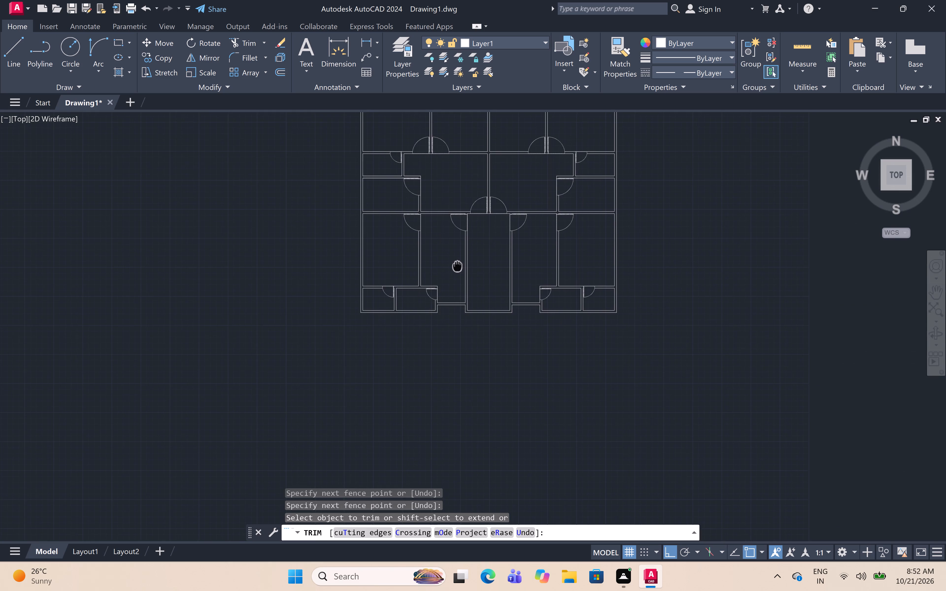
middle_click_drag(458, 272, 485, 341)
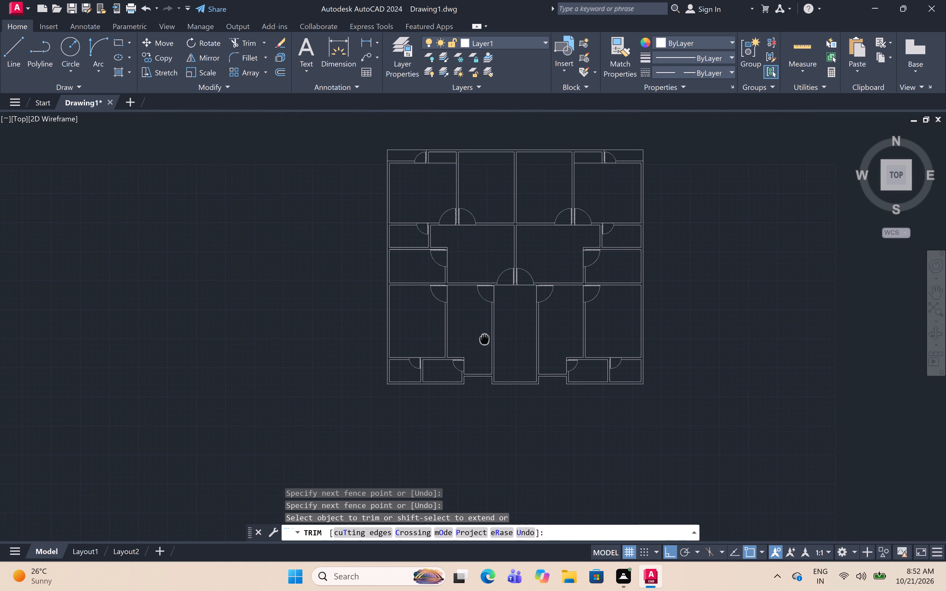
middle_click_drag(485, 341, 491, 355)
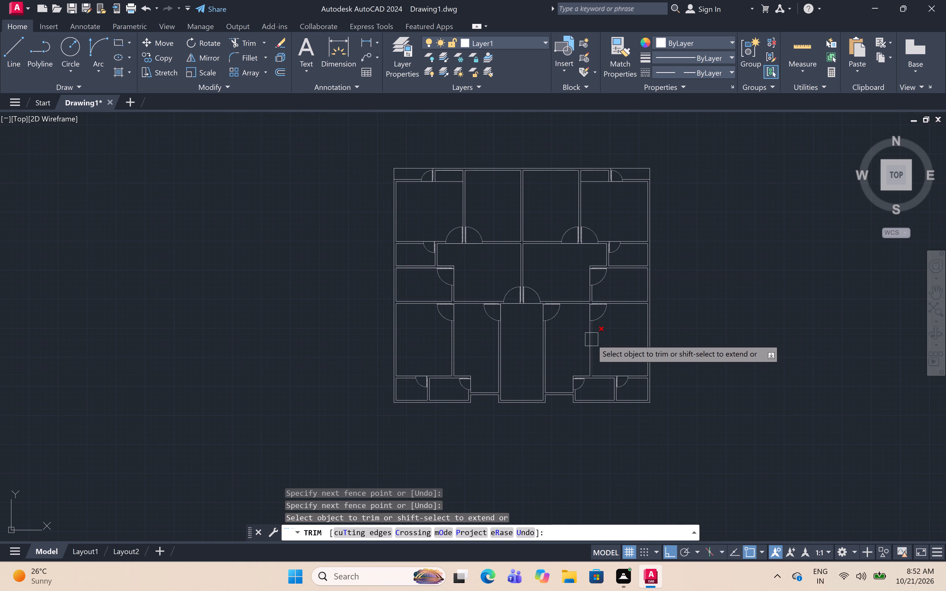
key("Escape")
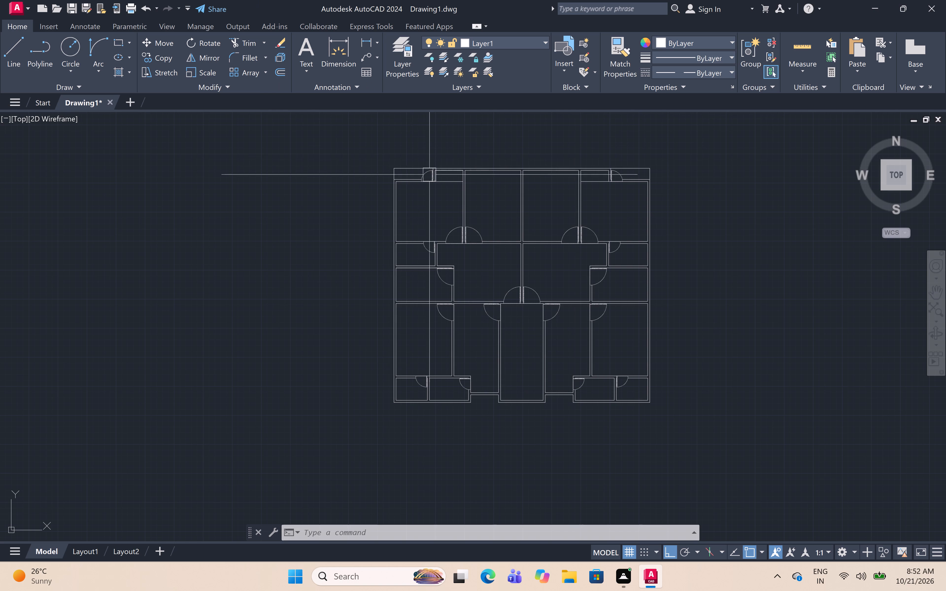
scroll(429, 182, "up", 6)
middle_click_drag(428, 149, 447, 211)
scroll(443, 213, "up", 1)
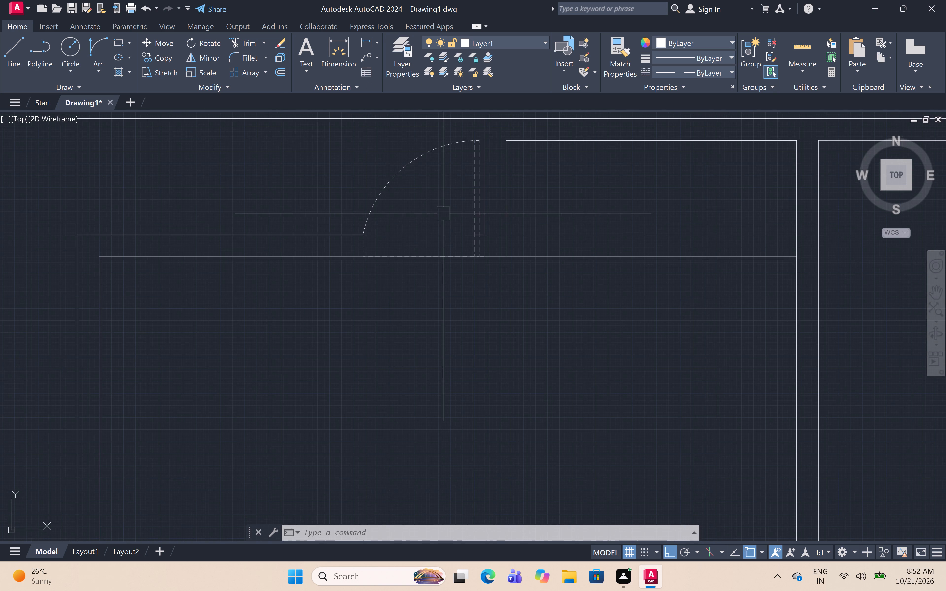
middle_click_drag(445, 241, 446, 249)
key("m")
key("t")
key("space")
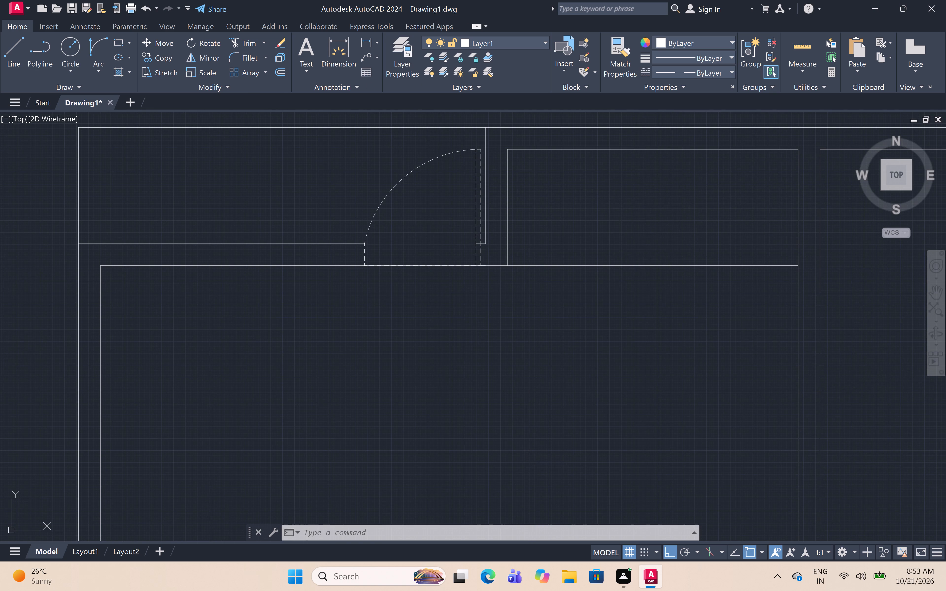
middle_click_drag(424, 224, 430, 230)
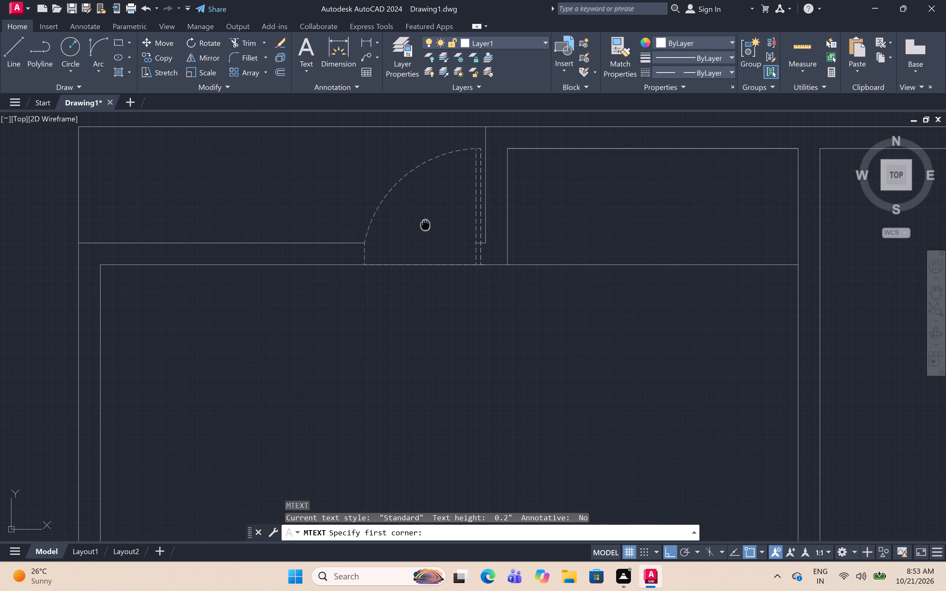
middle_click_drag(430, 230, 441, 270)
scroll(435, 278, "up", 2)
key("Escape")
Set the default text size (TEXTSIZE) to 6".
type("TE")
type("XT")
key("s")
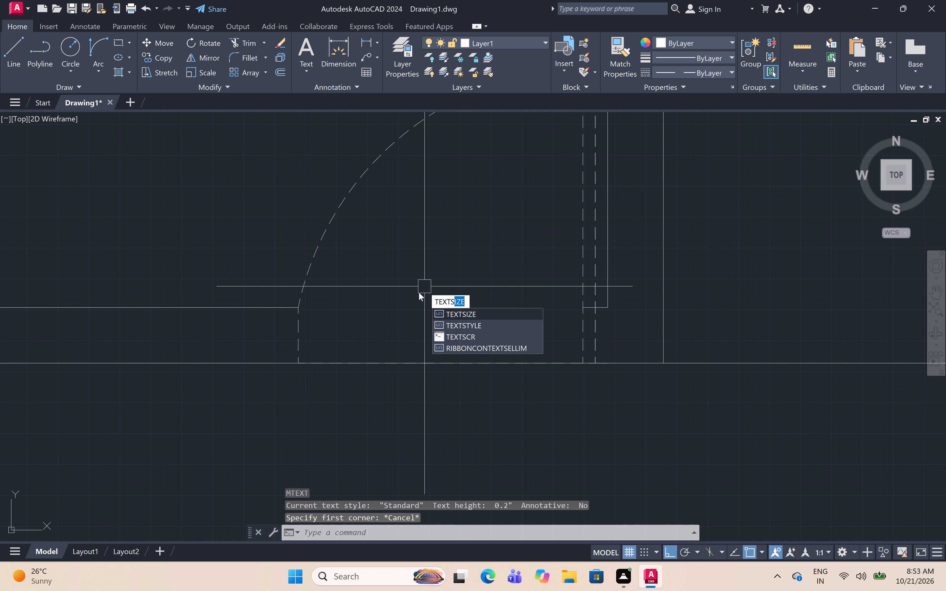
key("space")
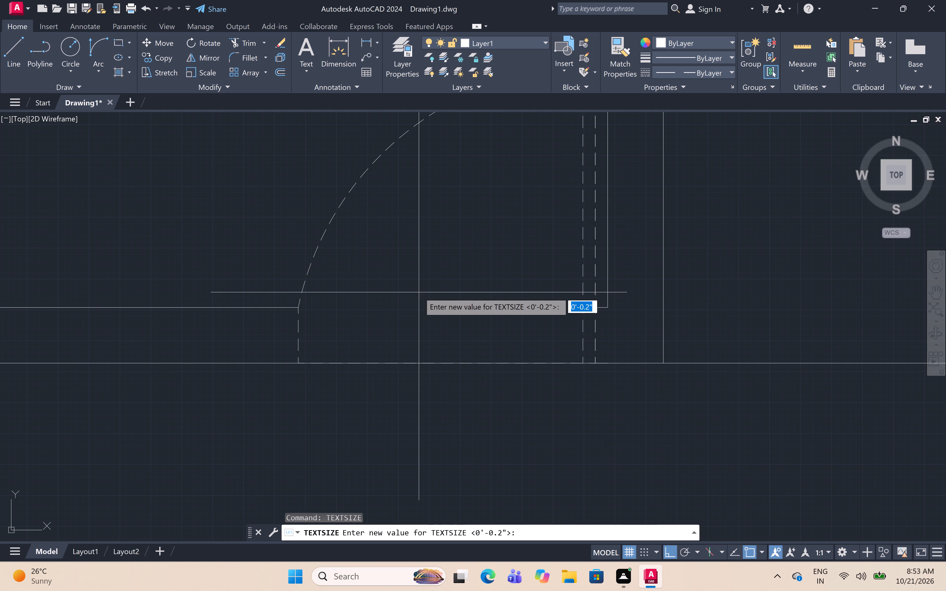
key("6")
key("shift+quotedbl")
key("space")
Add a multiline text label "D" inside the door swing at the top-left of the floor plan.
type("MT")
key("space")
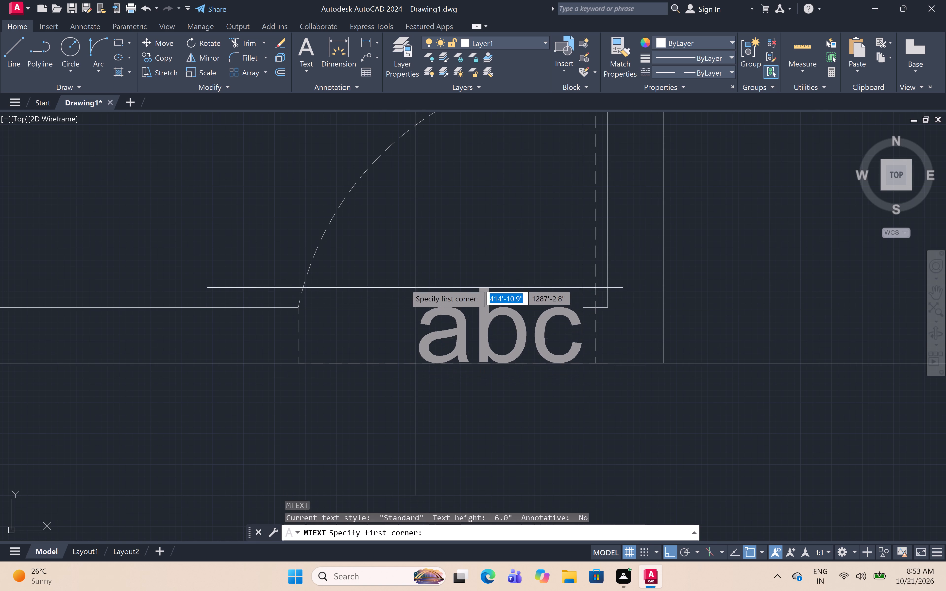
left_click(384, 260)
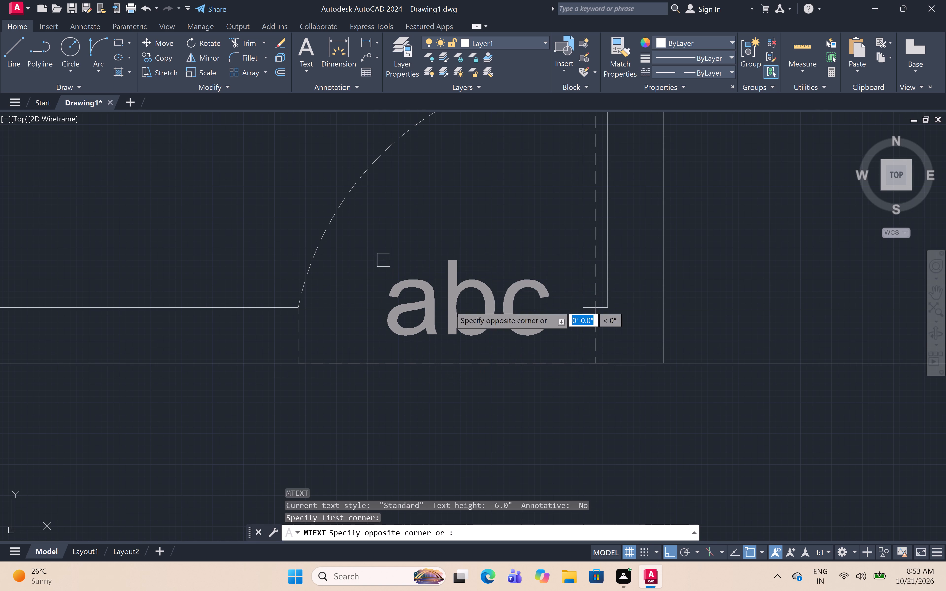
left_click(499, 351)
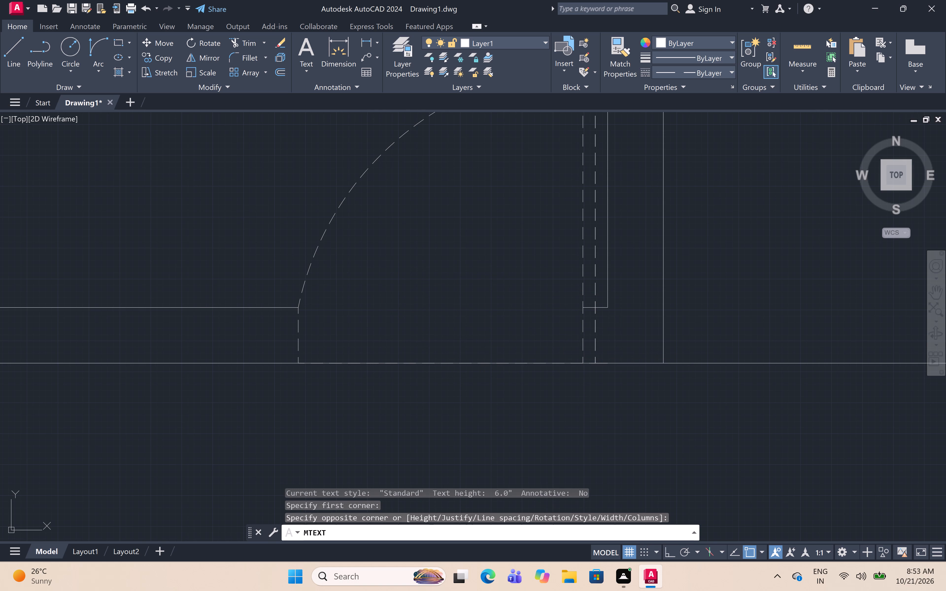
key("d")
left_click(504, 329)
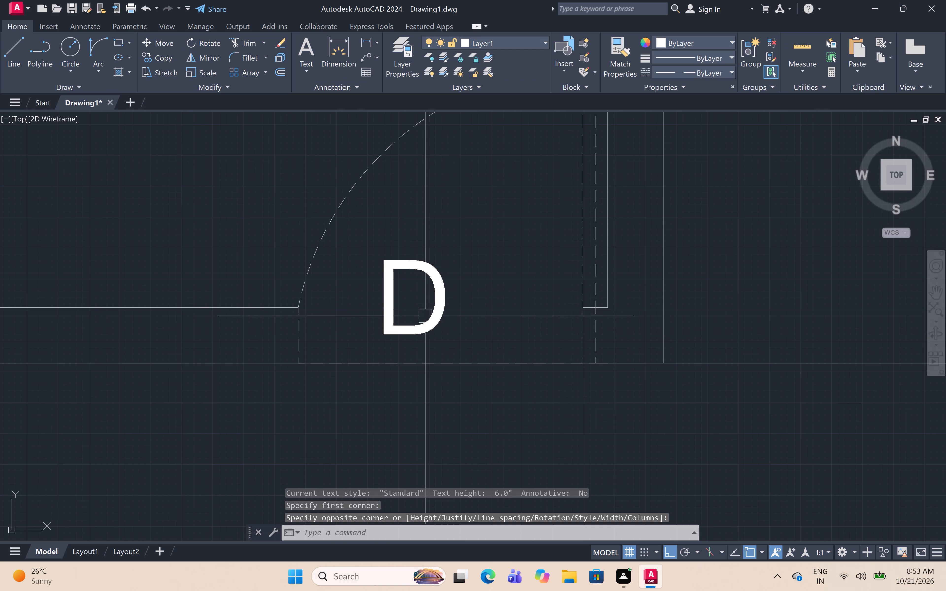
Move the "D" label horizontally toward the middle of the top-left door opening.
left_click(431, 324)
key("m")
key("space")
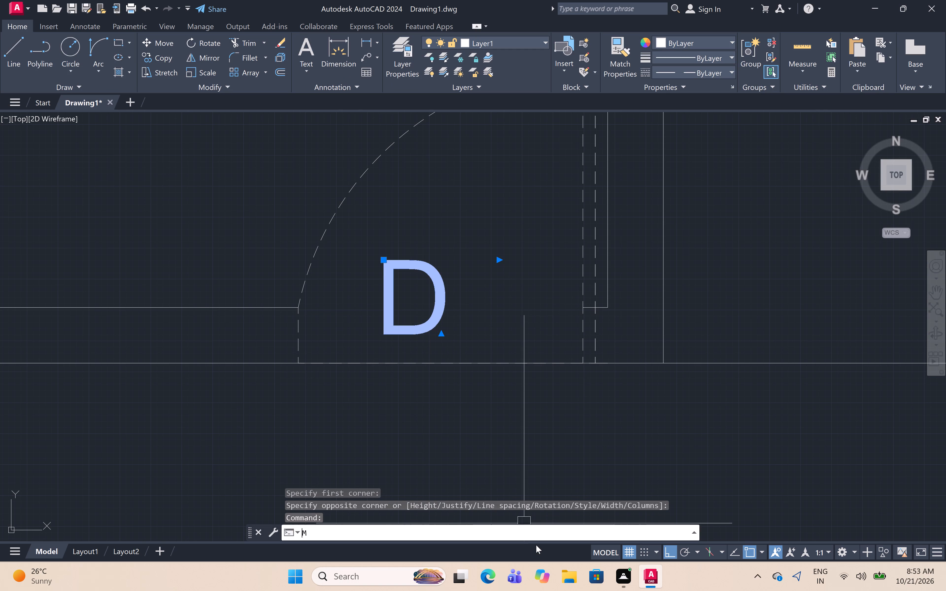
left_click(380, 337)
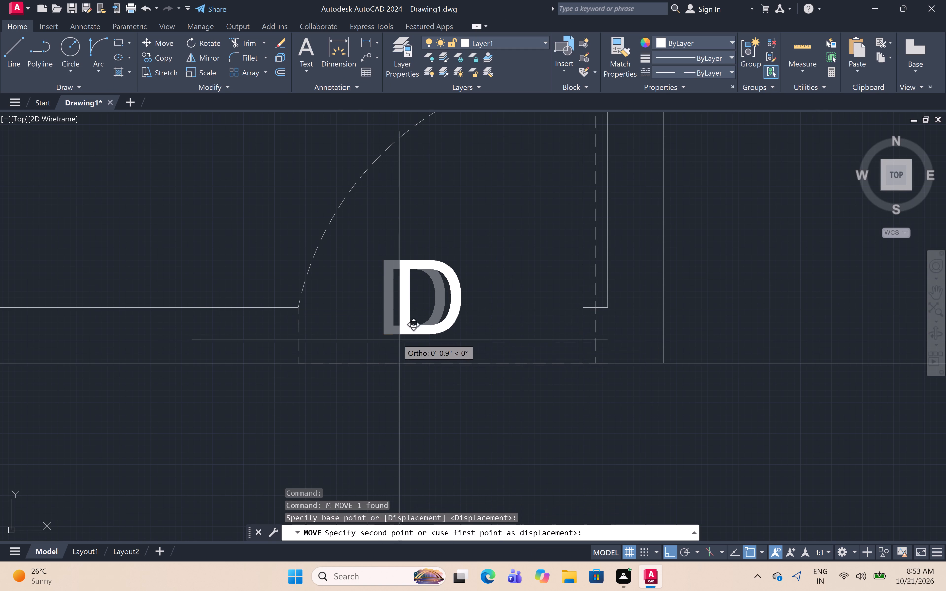
left_click(427, 343)
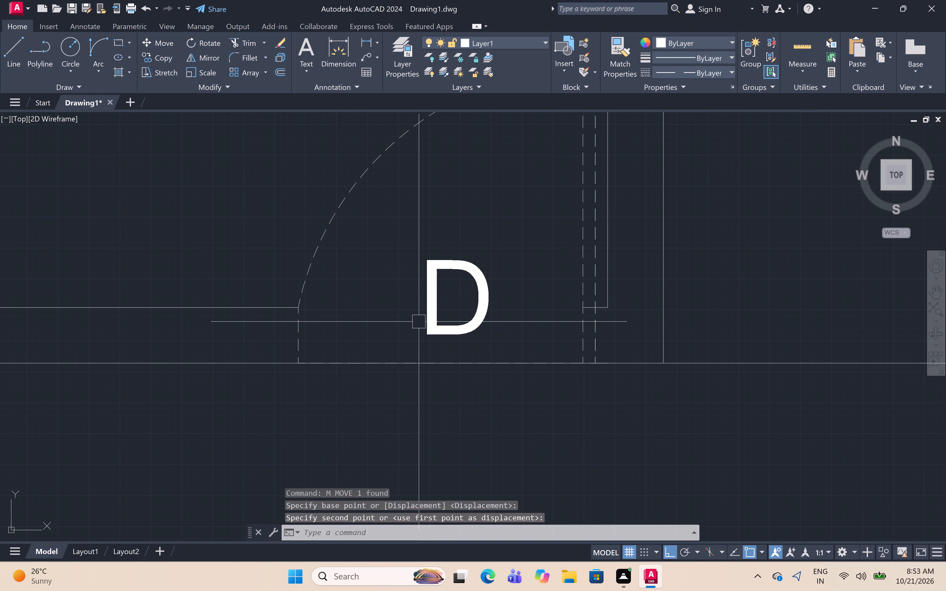
Copy the "D" label, with Ortho off, to the two adjoining doors at the bottom of the upper-left rooms.
left_click(426, 326)
key("c")
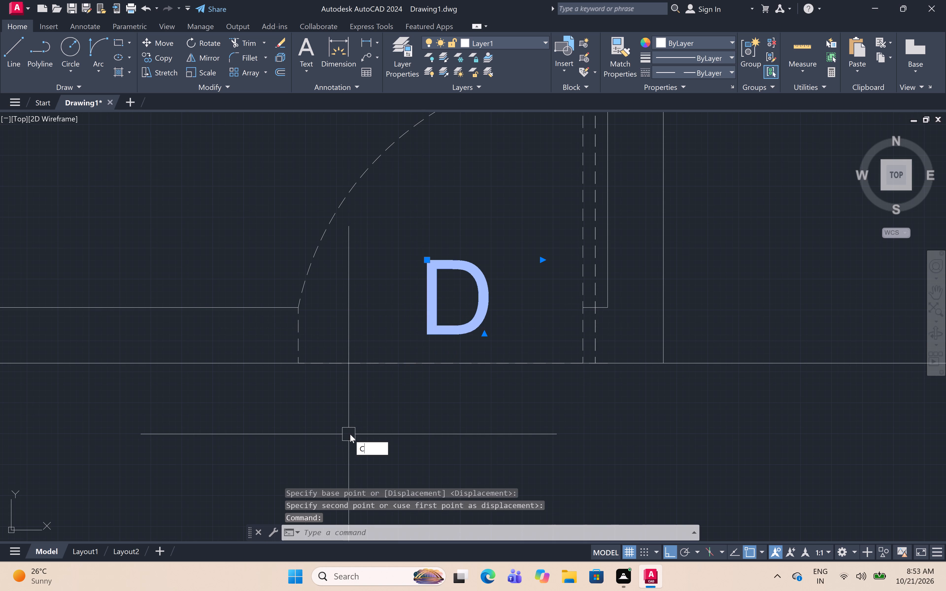
type("O")
key("space")
left_click(449, 309)
scroll(470, 331, "down", 2)
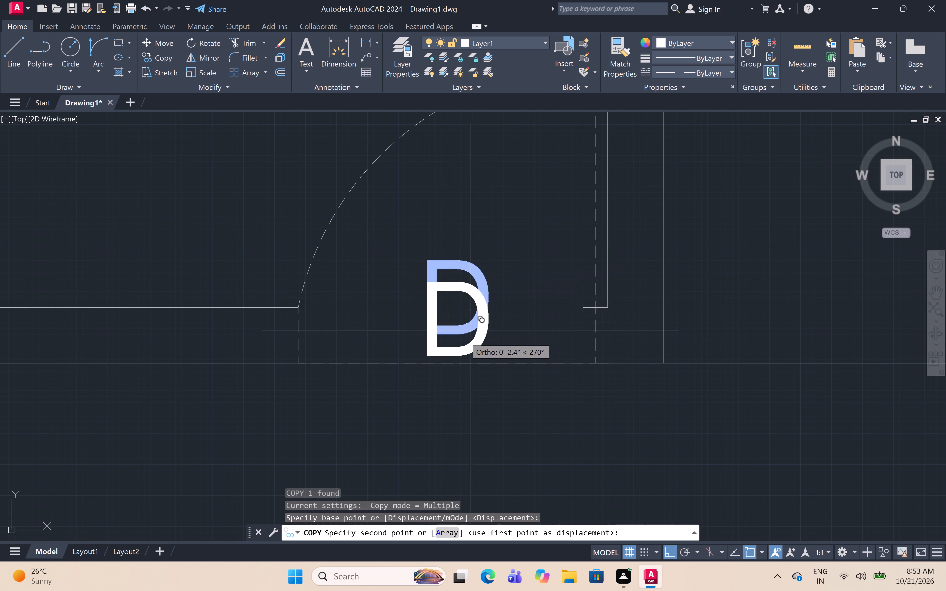
scroll(470, 331, "down", 7)
key("F8")
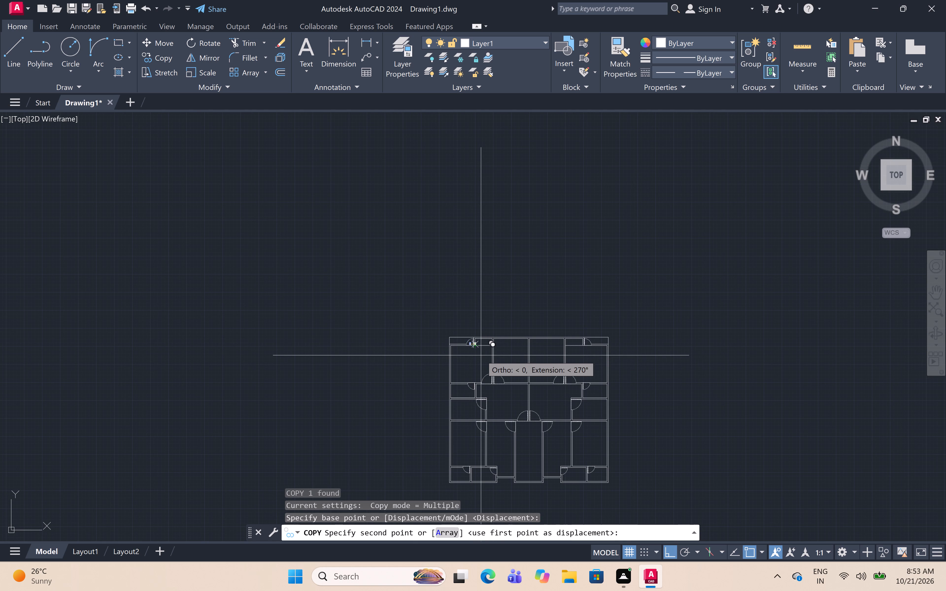
scroll(492, 388, "up", 6)
scroll(449, 349, "up", 4)
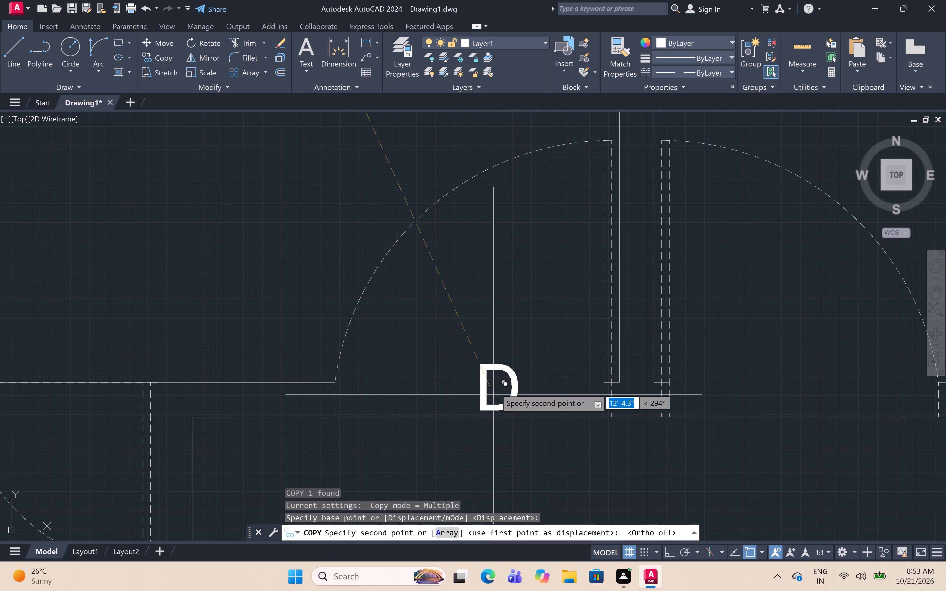
left_click(480, 382)
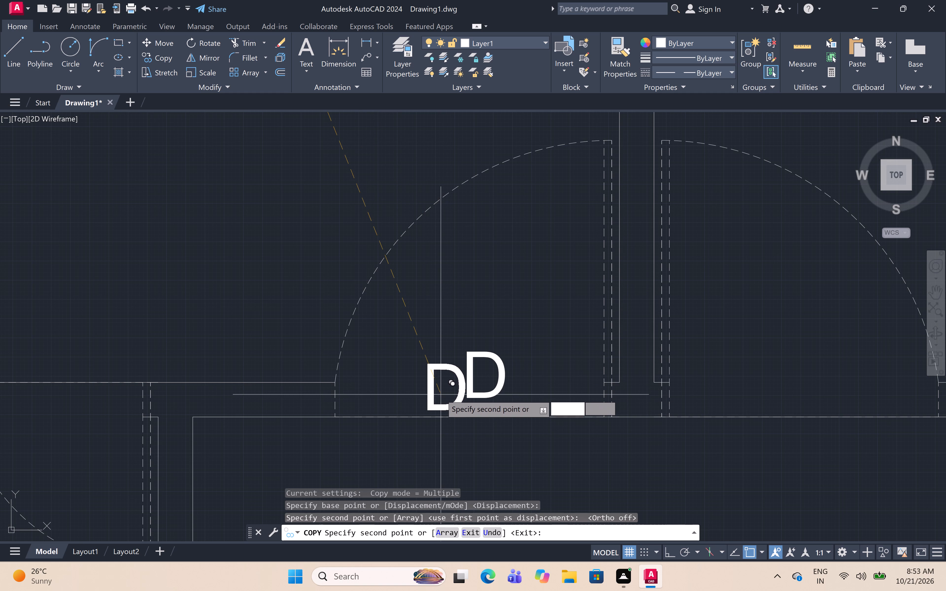
scroll(441, 394, "down", 4)
scroll(475, 391, "up", 5)
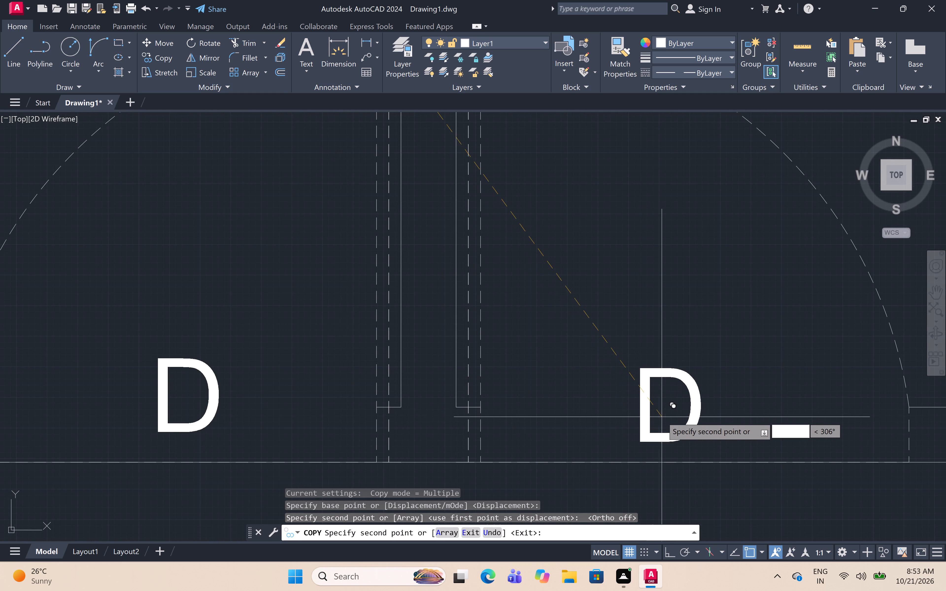
left_click(662, 417)
Place "D" copies at the doors of the two small left-side rooms below the top-left room.
scroll(636, 330, "down", 6)
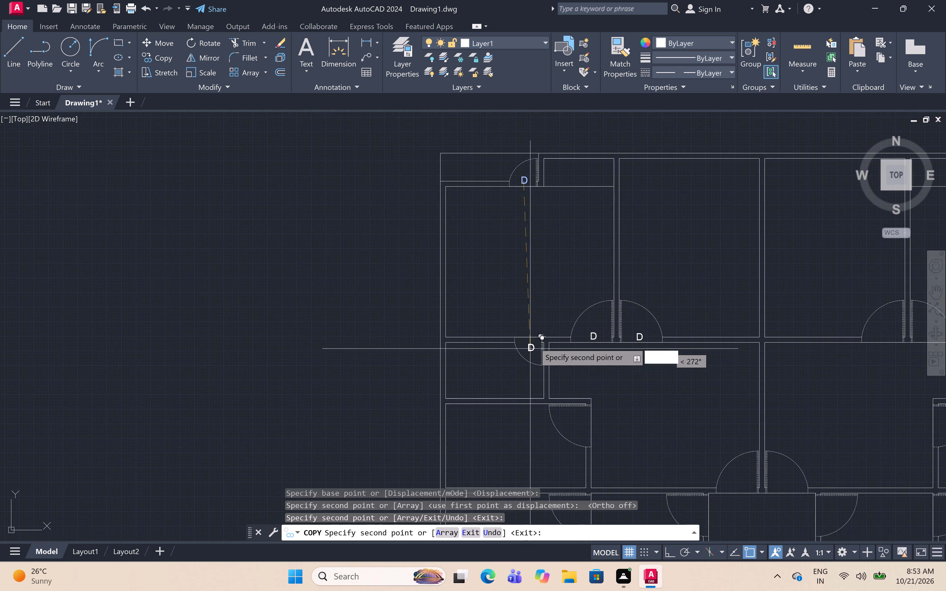
scroll(538, 339, "up", 4)
scroll(518, 365, "up", 2)
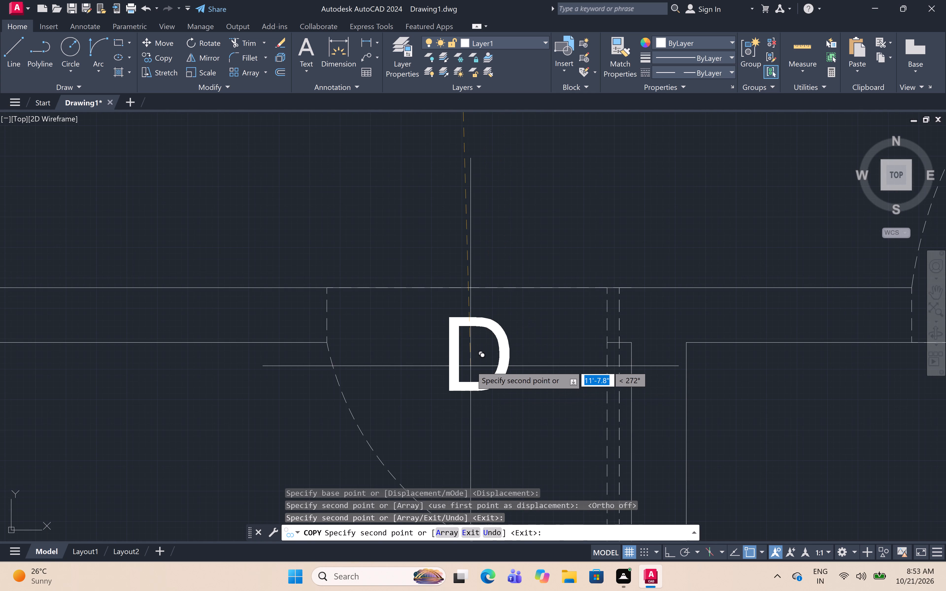
left_click(472, 357)
scroll(545, 241, "down", 6)
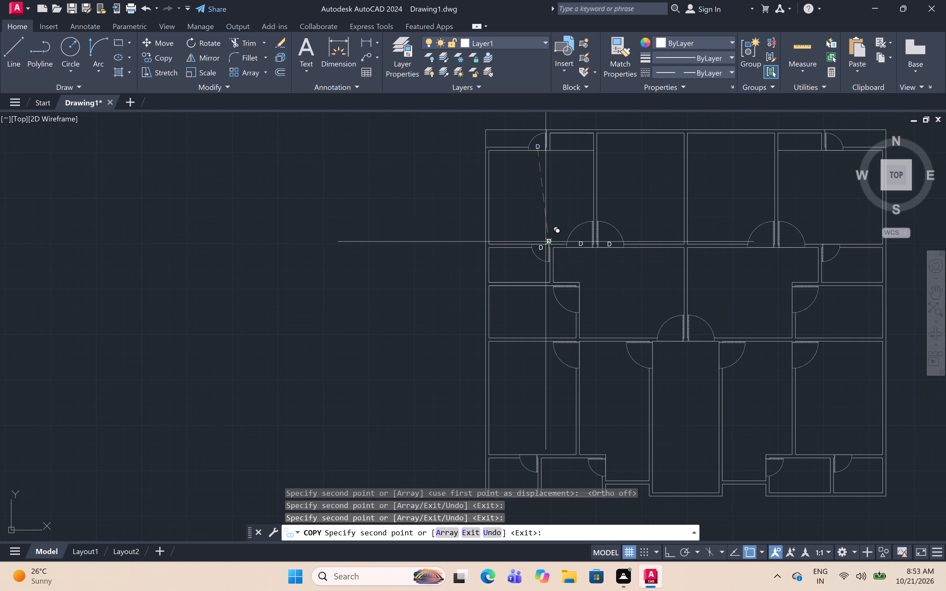
scroll(582, 295, "up", 4)
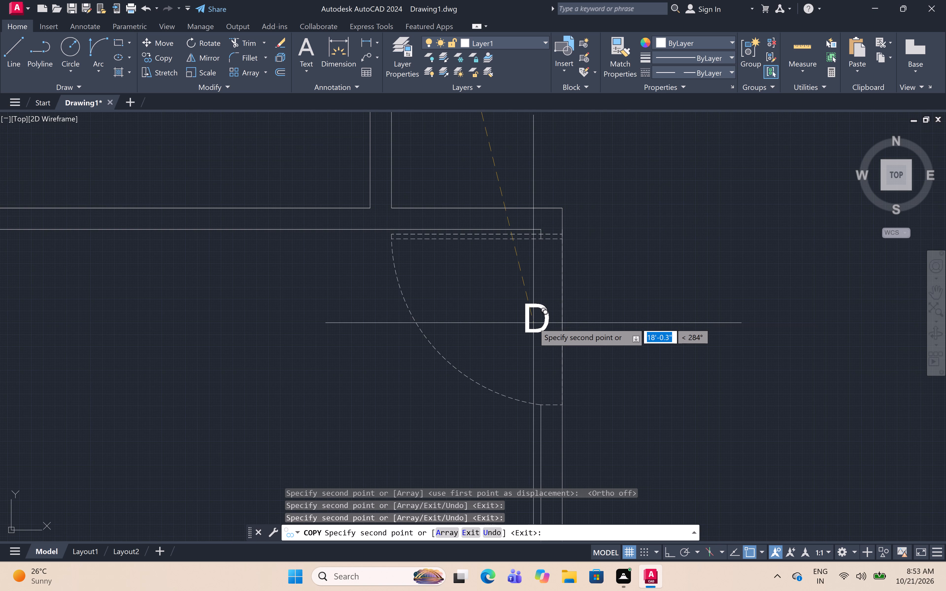
left_click(533, 323)
Place "D" copies at the large lower-left room's door and the door on the left wall of the central bottom room.
scroll(556, 245, "down", 6)
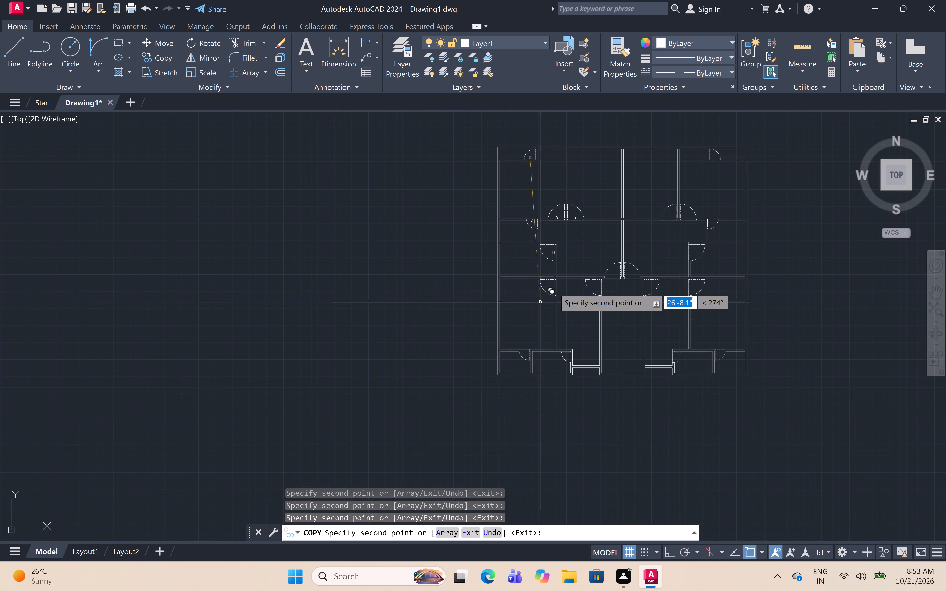
scroll(555, 285, "up", 5)
scroll(528, 301, "up", 2)
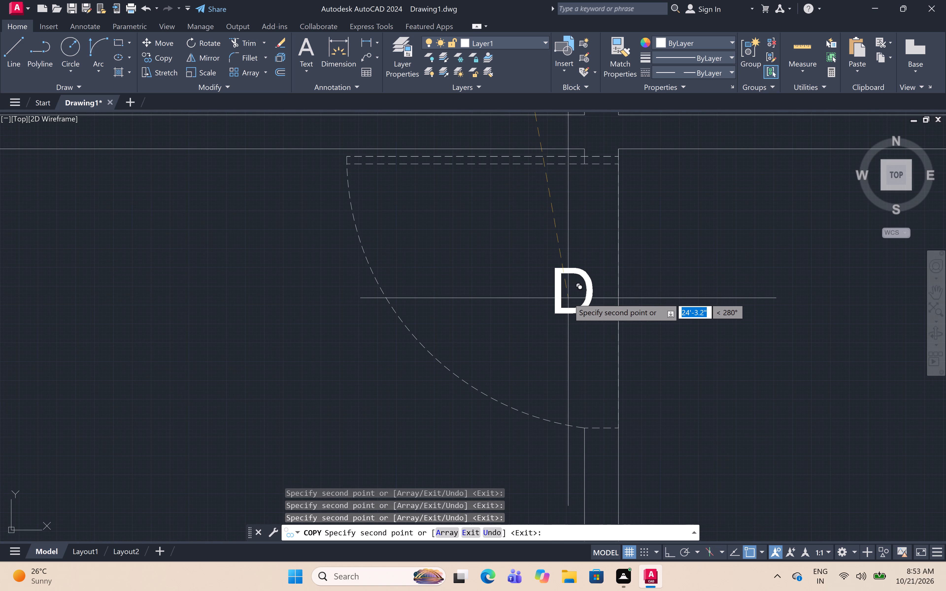
left_click(571, 295)
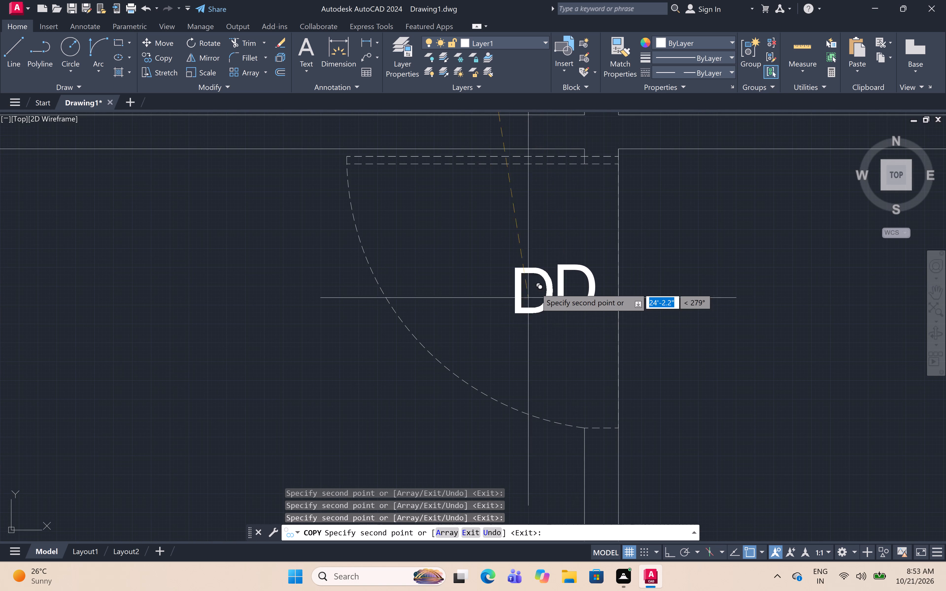
scroll(538, 287, "down", 6)
scroll(612, 287, "up", 5)
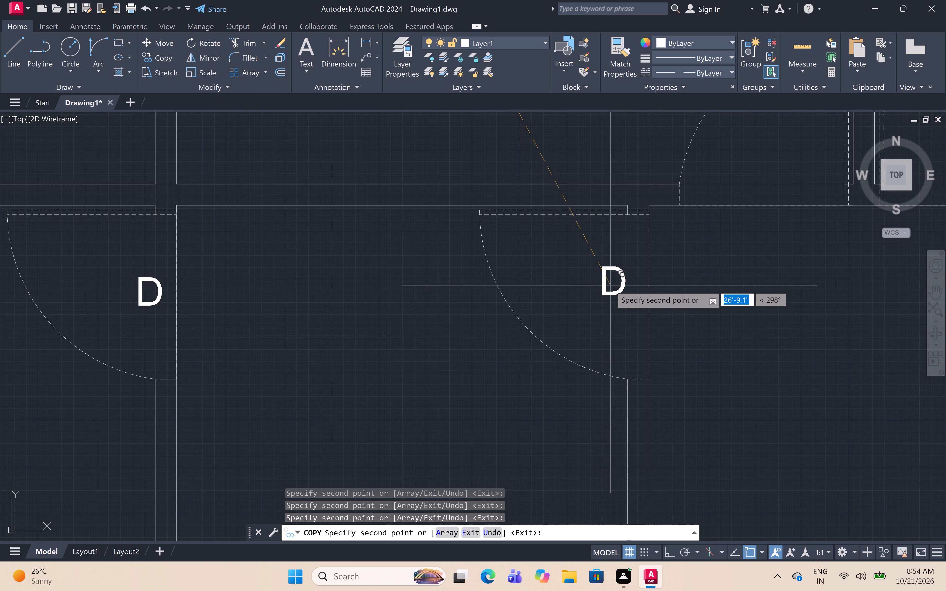
scroll(614, 286, "up", 2)
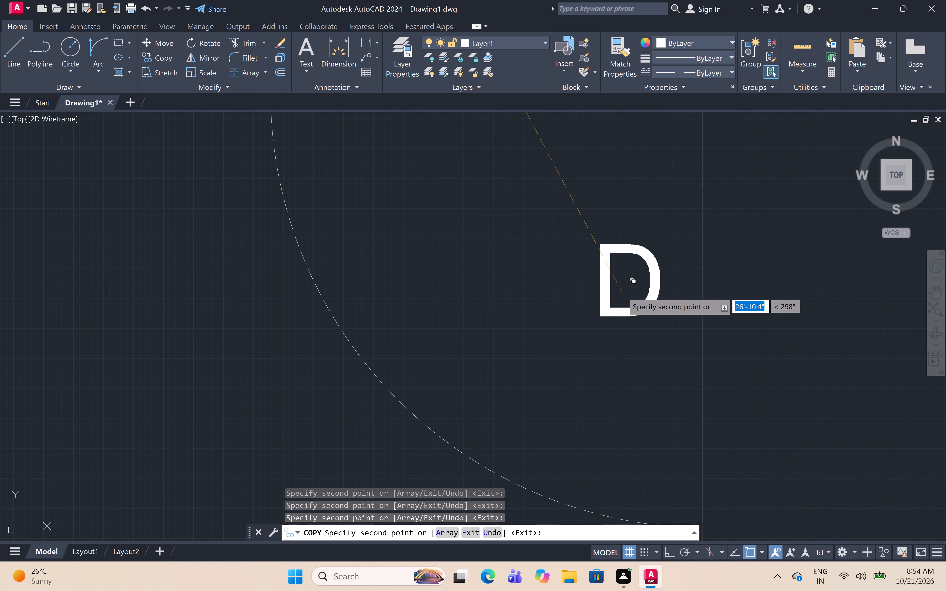
scroll(622, 292, "down", 1)
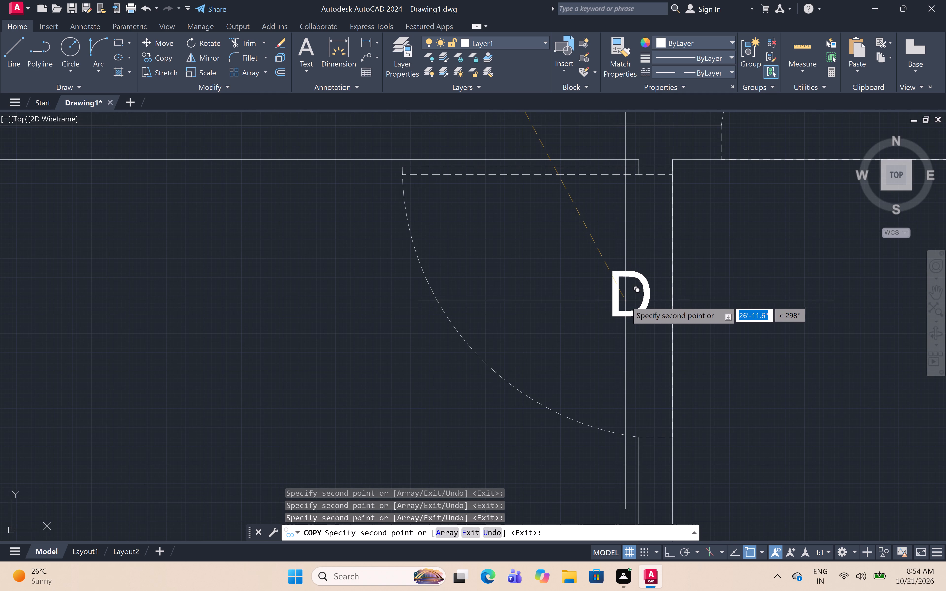
left_click(631, 299)
Place "D" copies at the doors of the two small bottom-left rooms.
scroll(623, 275, "down", 7)
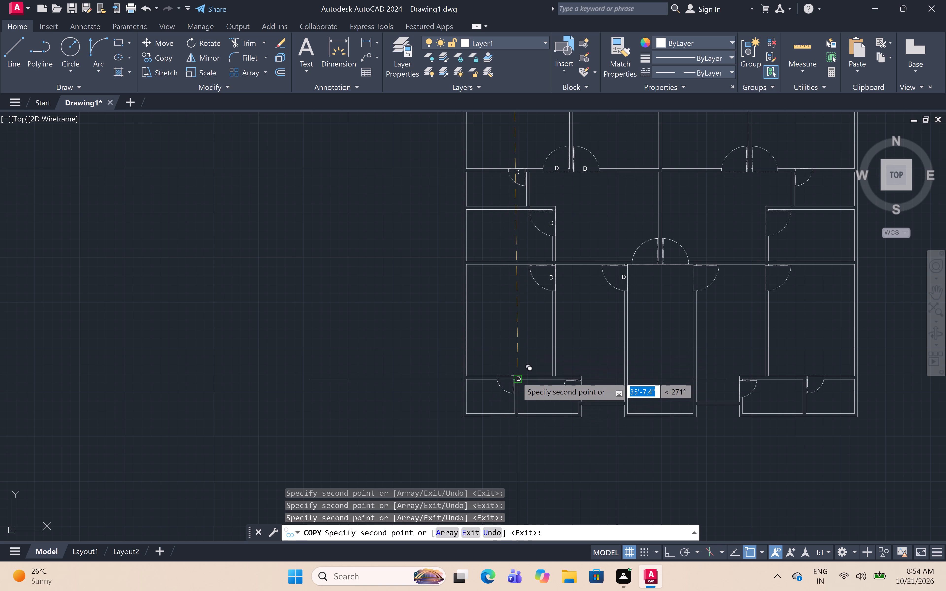
scroll(509, 382, "up", 7)
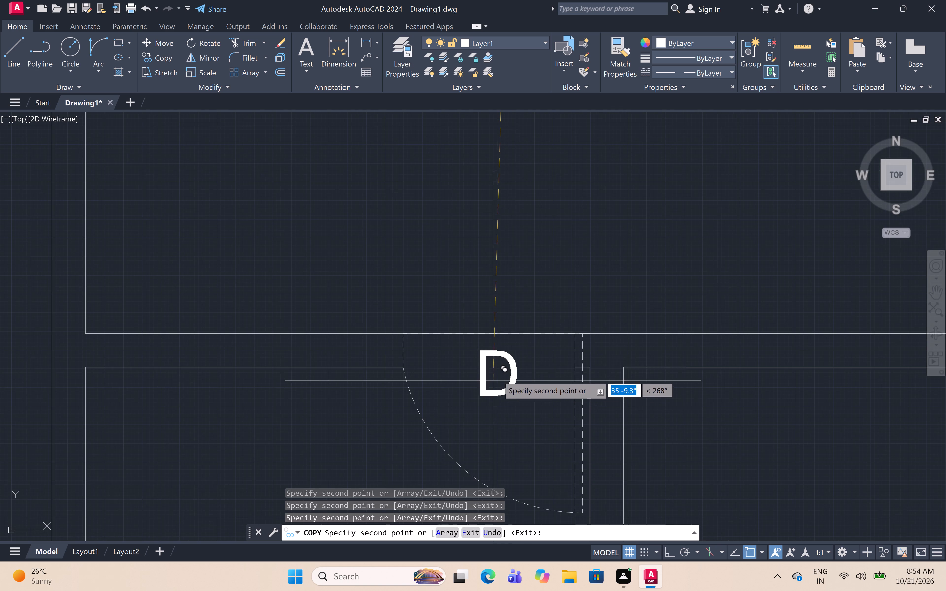
left_click(502, 374)
scroll(472, 388, "down", 5)
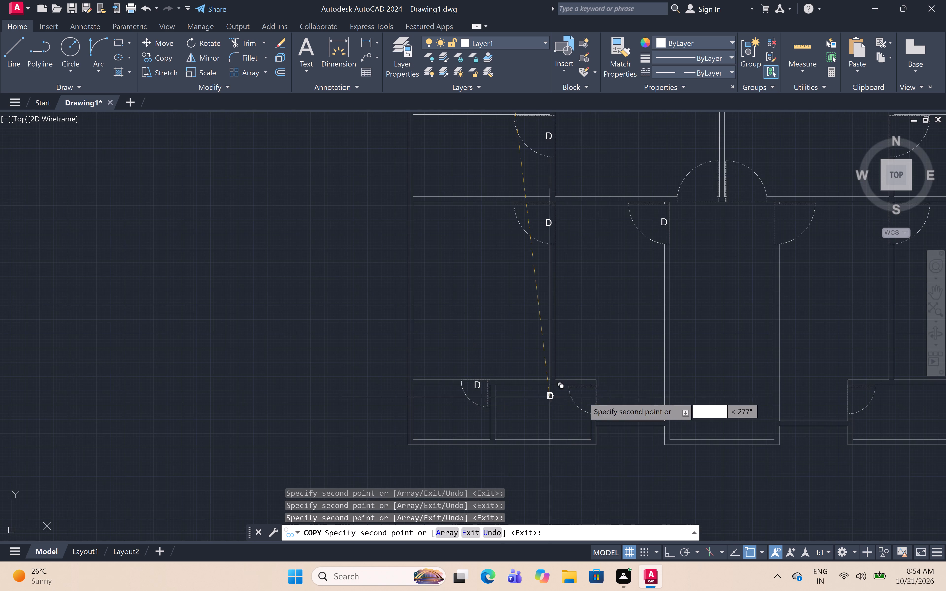
scroll(608, 396, "up", 5)
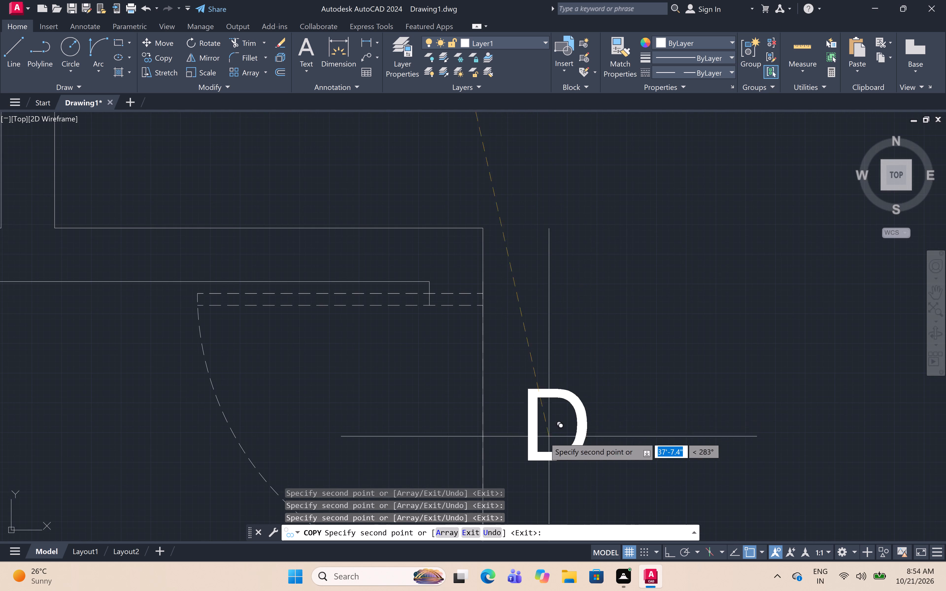
middle_click_drag(545, 401, 576, 240)
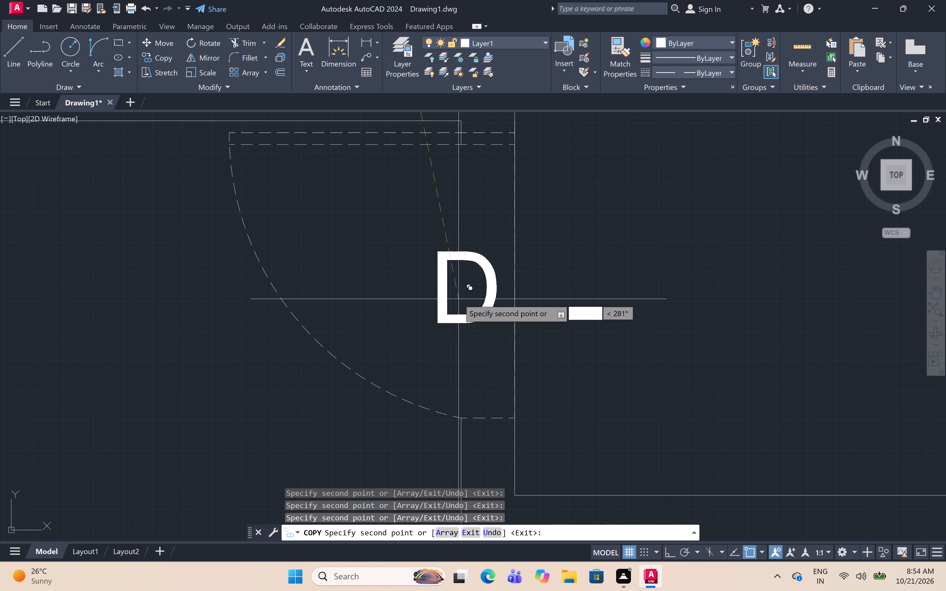
left_click(462, 287)
scroll(472, 364, "down", 6)
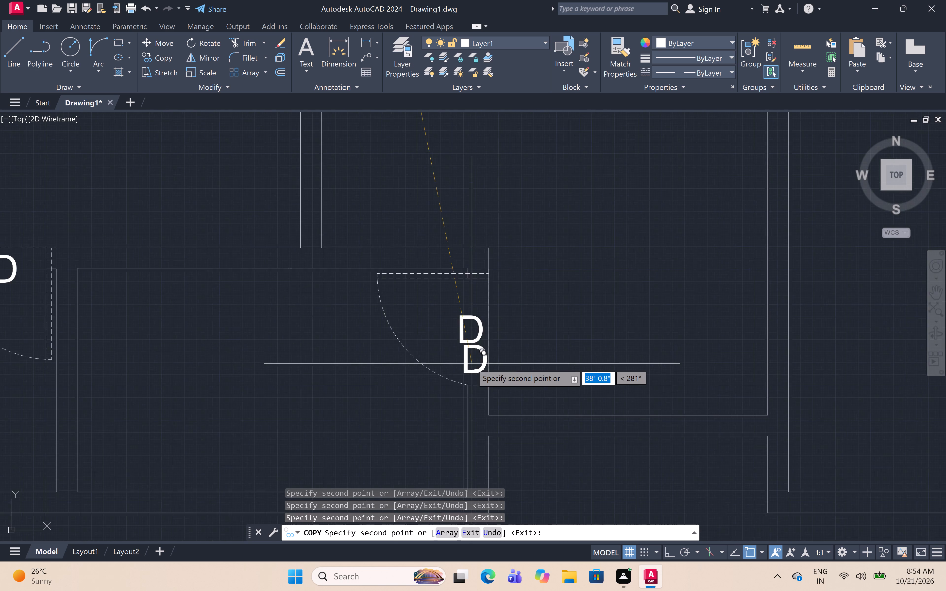
Place "D" copies at the two adjoining doors above the central bottom room and at the door on its right wall.
middle_click_drag(584, 257, 564, 288)
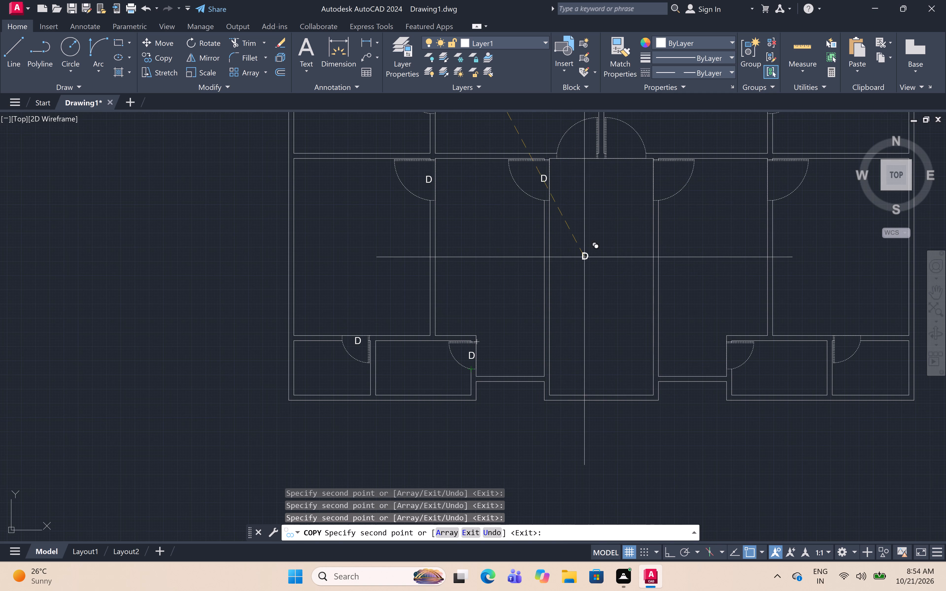
middle_click_drag(564, 288, 546, 369)
scroll(538, 239, "up", 4)
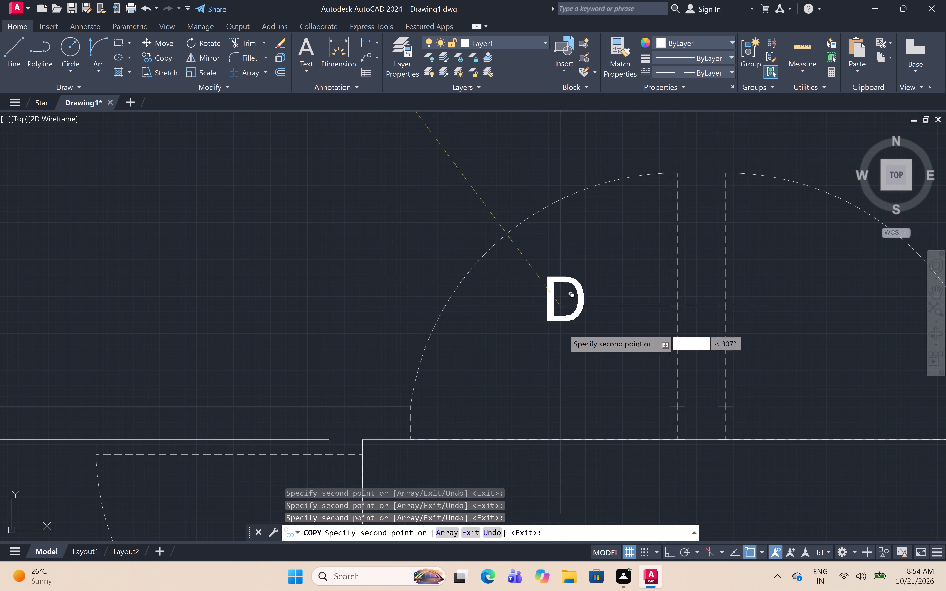
left_click(556, 407)
scroll(403, 391, "down", 4)
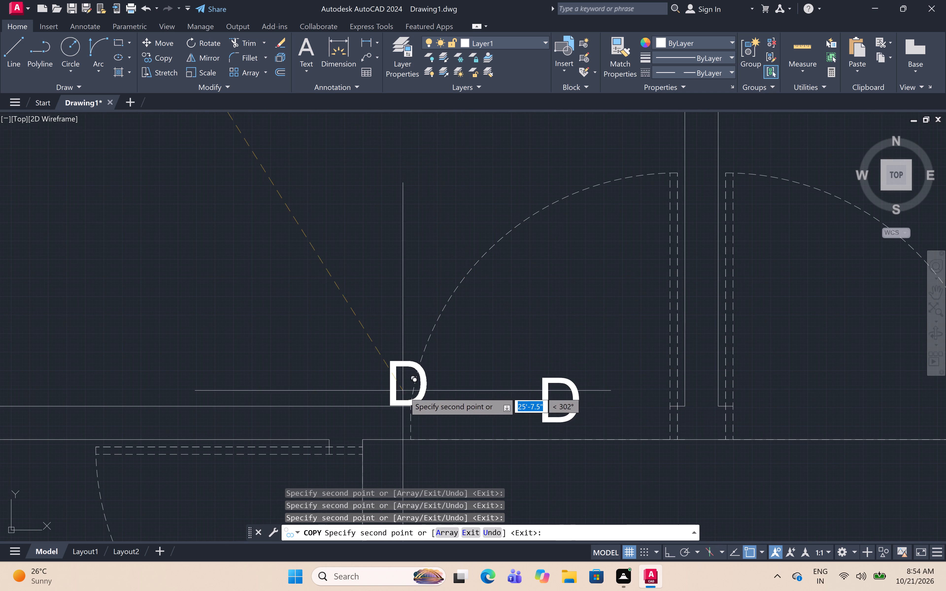
scroll(513, 395, "up", 3)
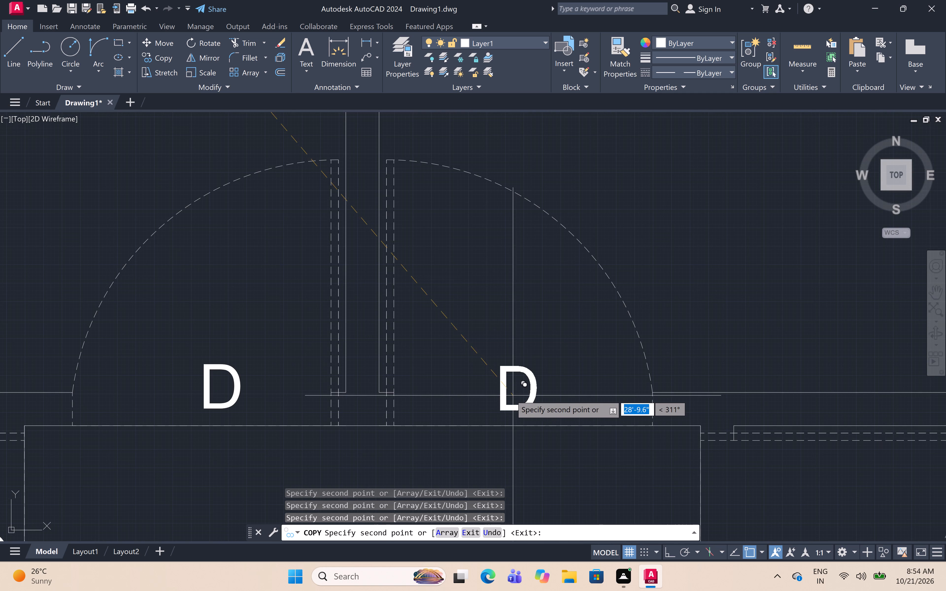
left_click(508, 394)
scroll(547, 330, "down", 6)
scroll(573, 368, "up", 5)
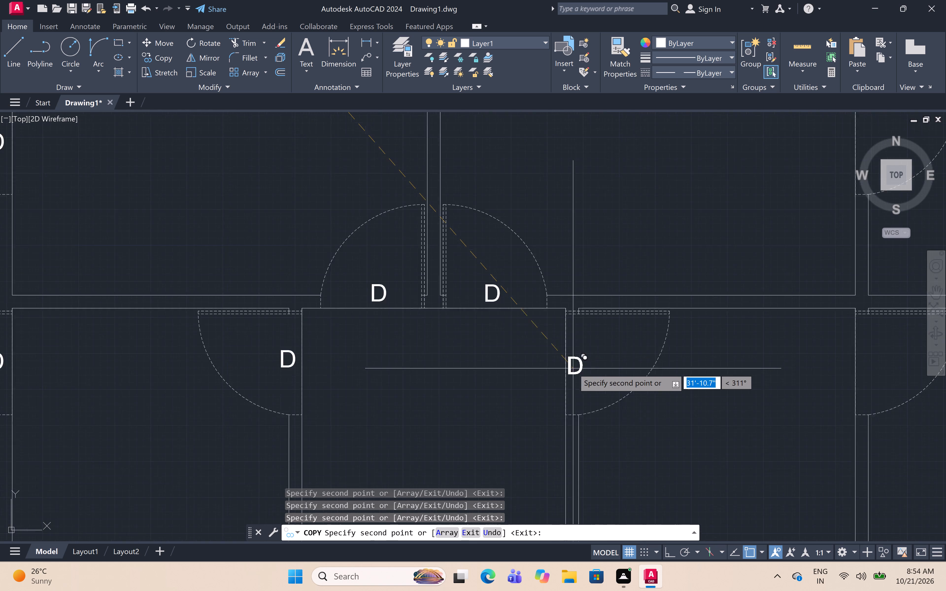
left_click(575, 357)
Place "D" copies at the doors of the two small bottom-right rooms.
scroll(580, 290, "down", 6)
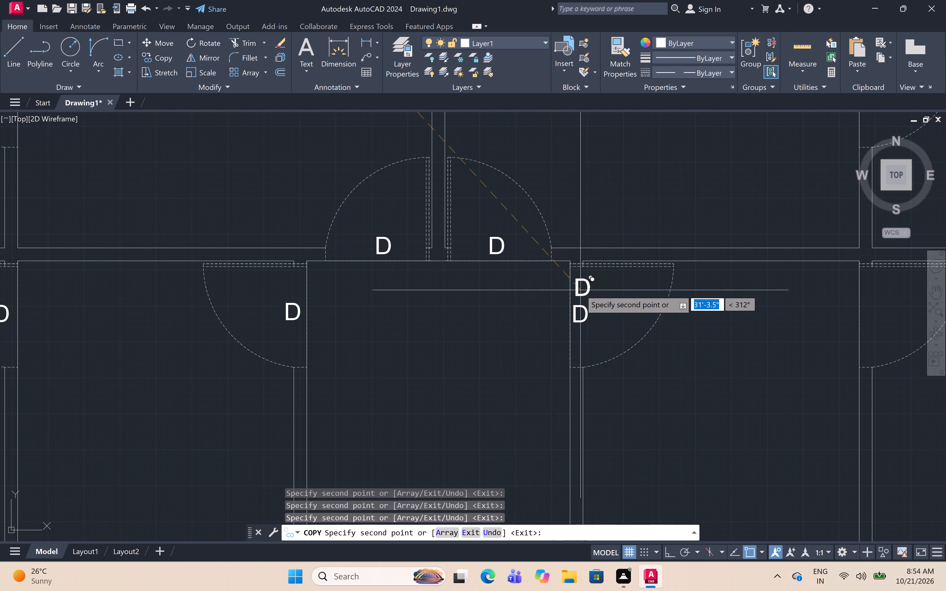
scroll(584, 292, "down", 3)
scroll(644, 330, "down", 3)
scroll(647, 369, "up", 6)
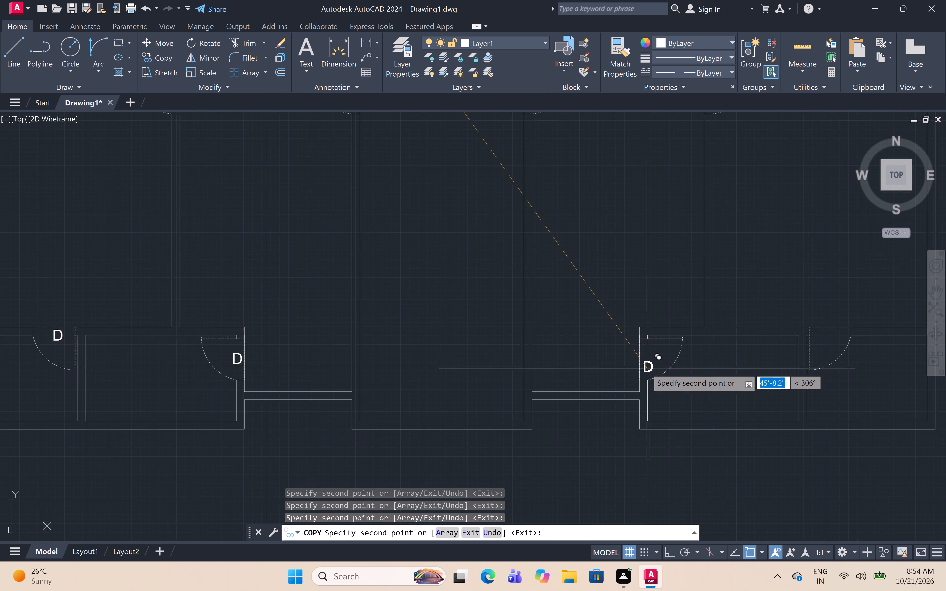
scroll(644, 360, "up", 3)
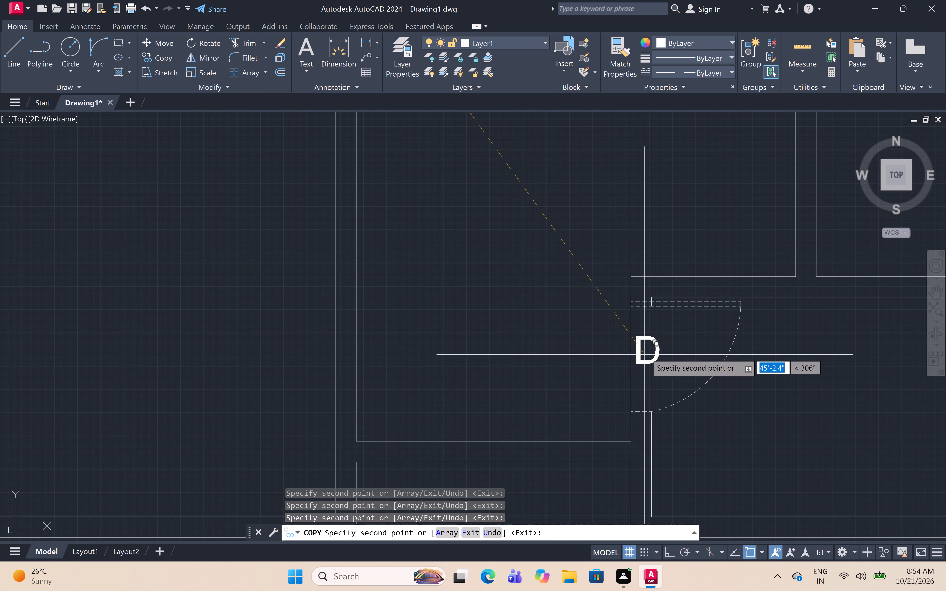
left_click(646, 353)
scroll(600, 361, "down", 5)
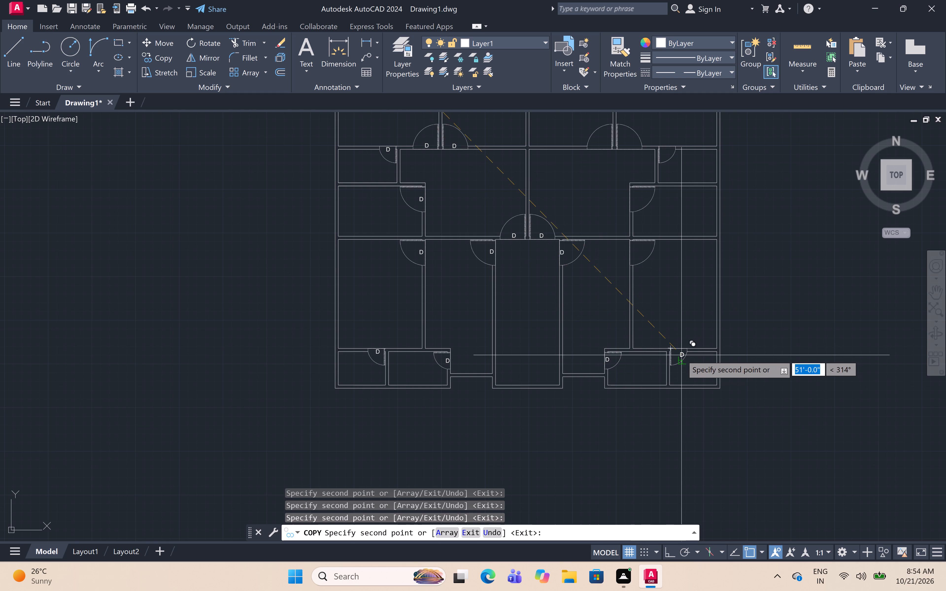
scroll(680, 354, "up", 7)
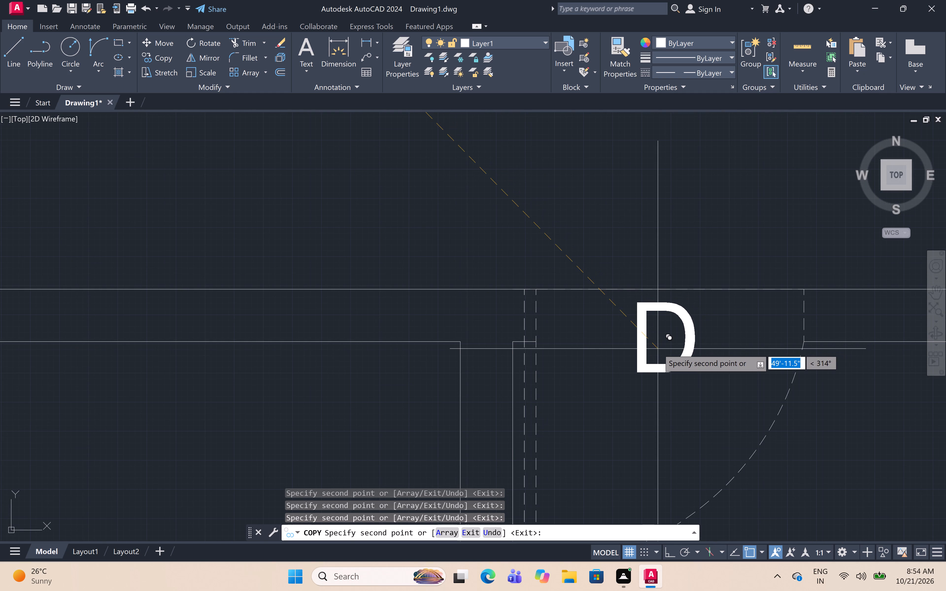
left_click(658, 349)
Place a "D" copy at the door of the large lower-right room.
scroll(635, 371, "down", 7)
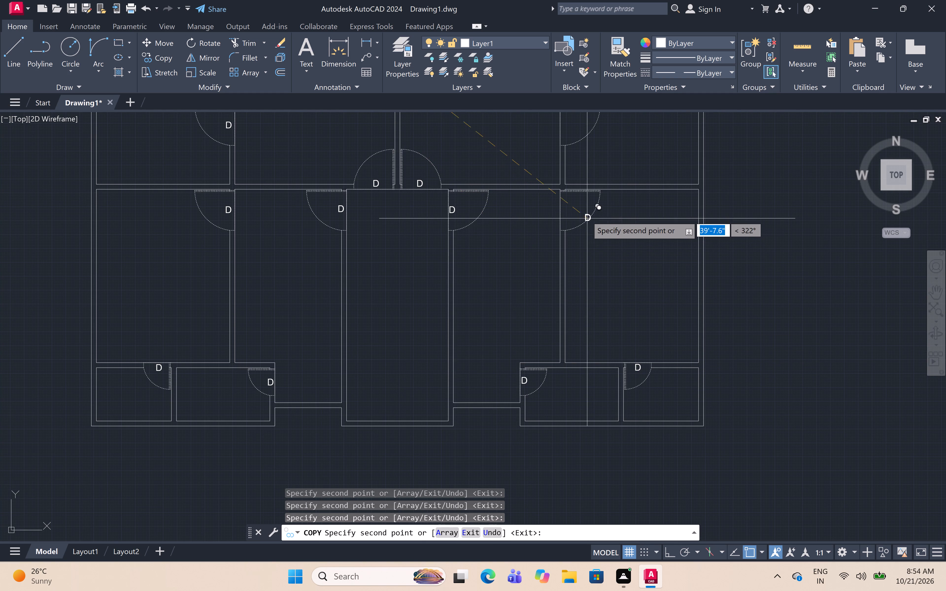
scroll(573, 179, "up", 4)
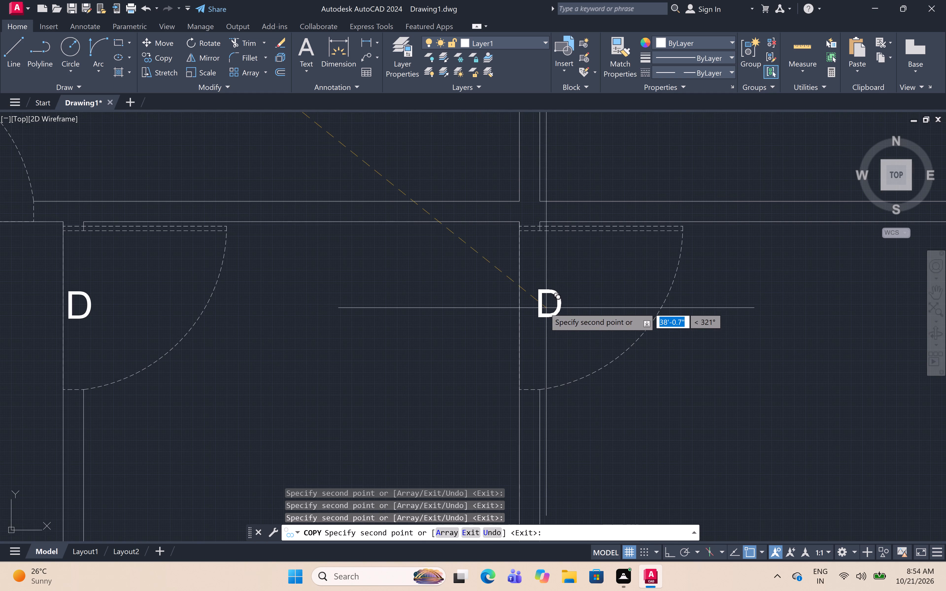
left_click(535, 307)
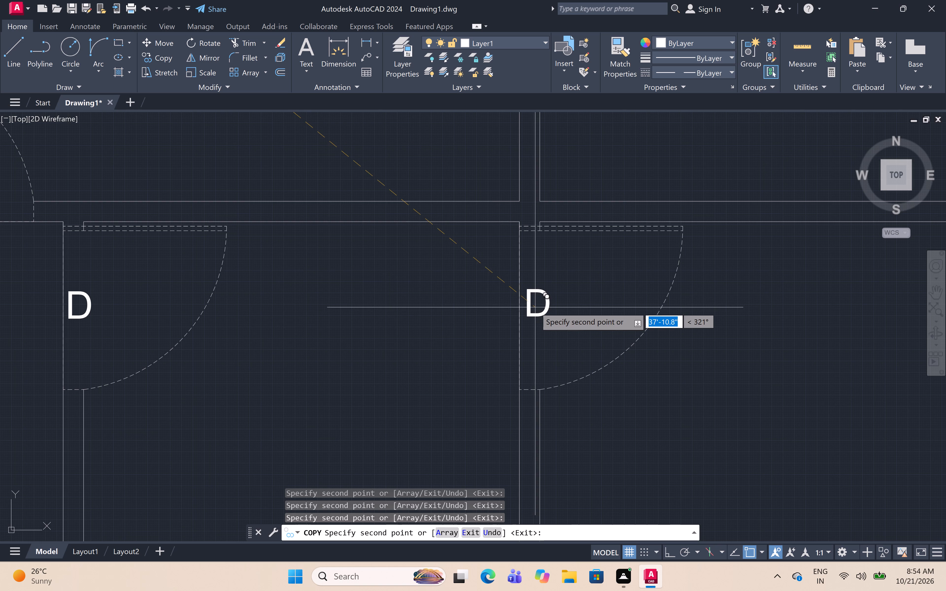
Place "D" copies at the doors of the two small right-side rooms below the top-right room.
scroll(617, 283, "down", 5)
scroll(616, 240, "up", 5)
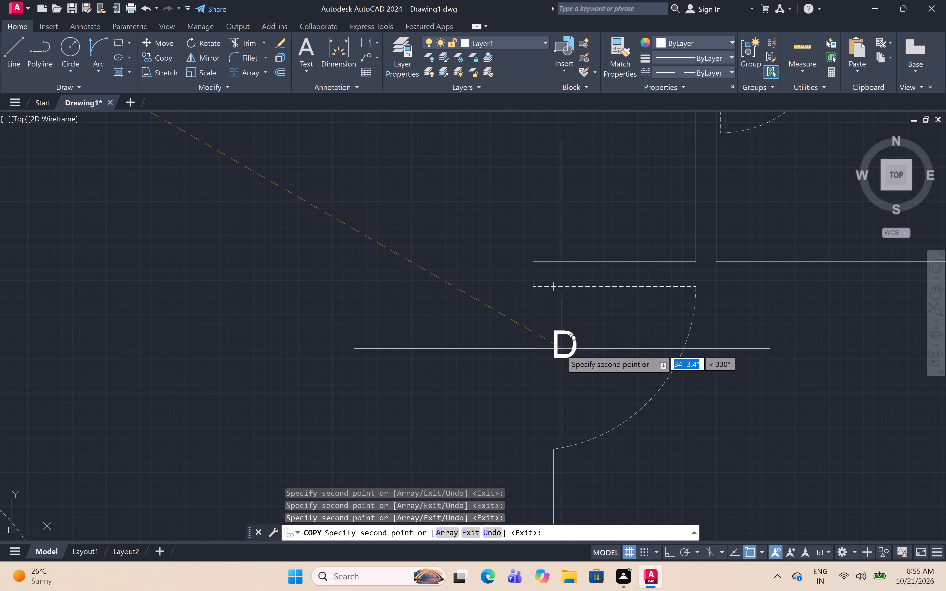
left_click(551, 370)
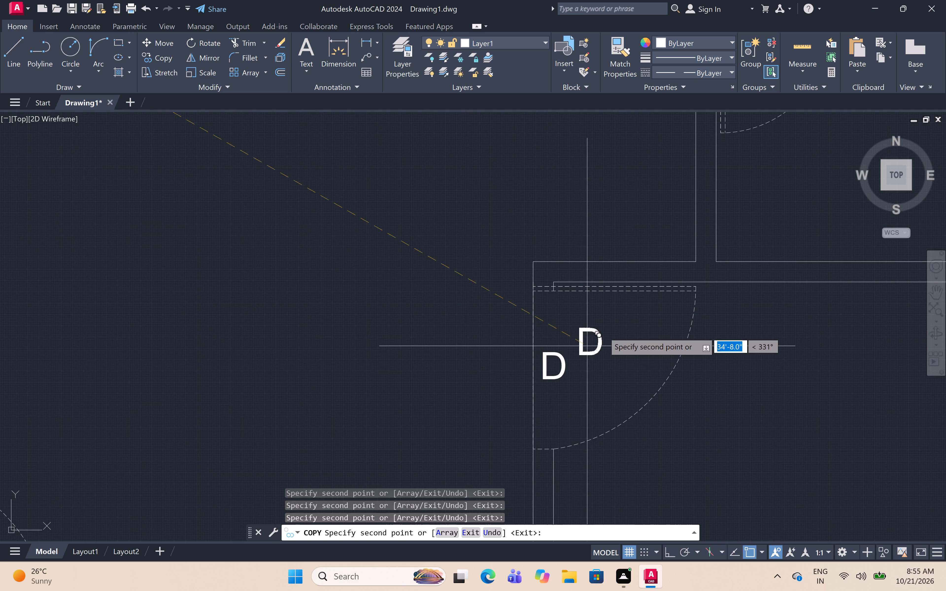
scroll(606, 331, "down", 5)
scroll(655, 244, "up", 5)
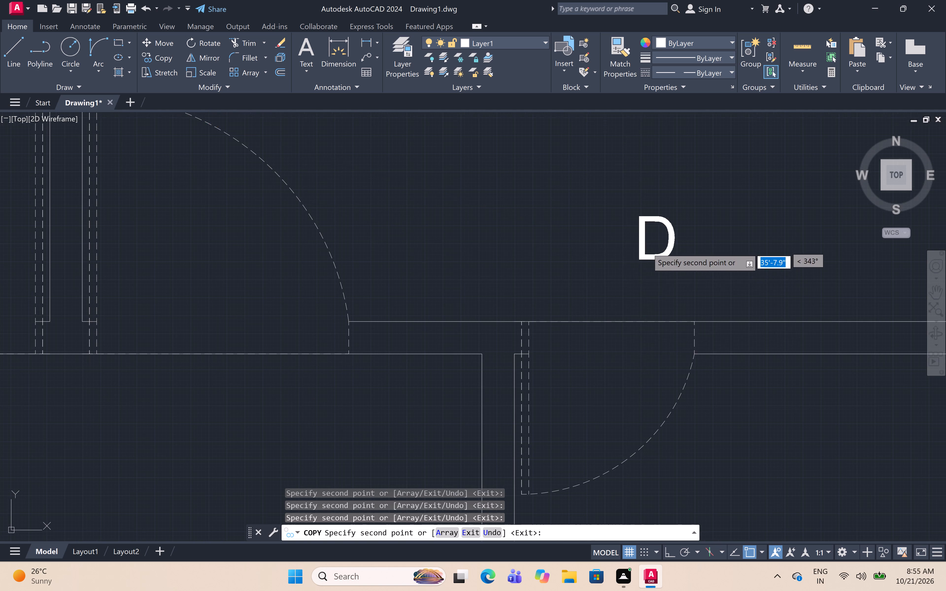
left_click(600, 356)
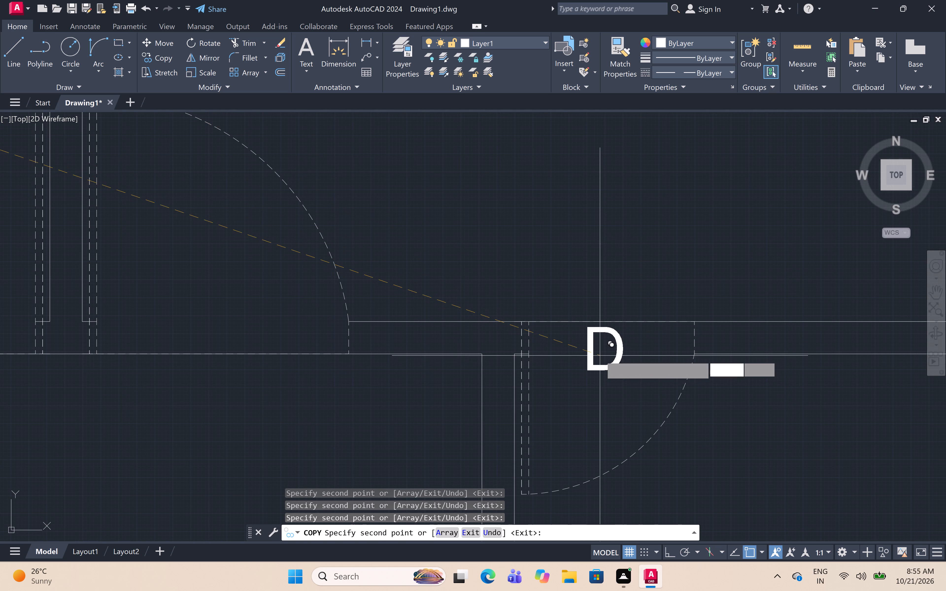
Place "D" copies at the two adjoining doors at the bottom of the upper-right rooms.
scroll(574, 367, "down", 5)
scroll(477, 344, "up", 4)
scroll(502, 388, "down", 1)
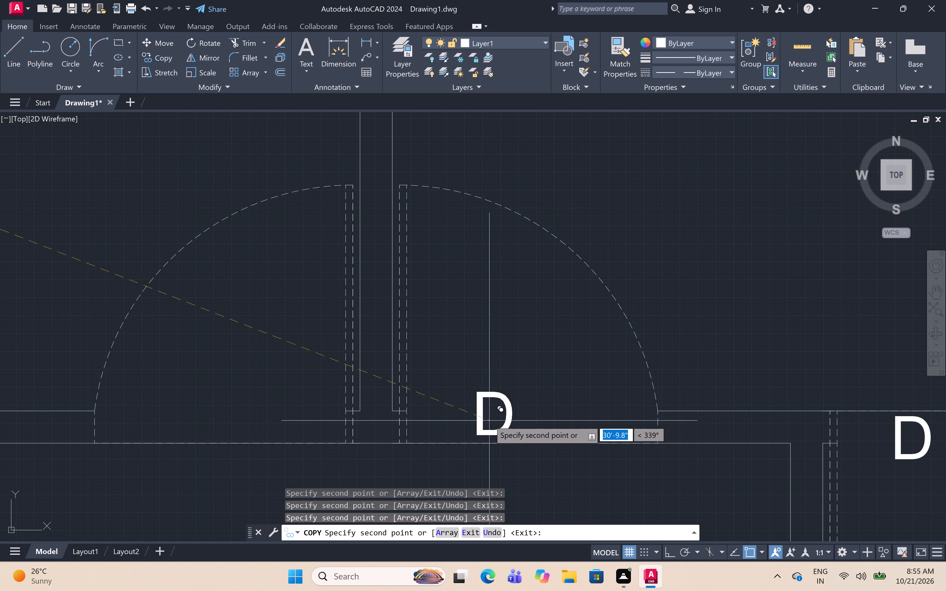
left_click(494, 420)
scroll(532, 375, "down", 5)
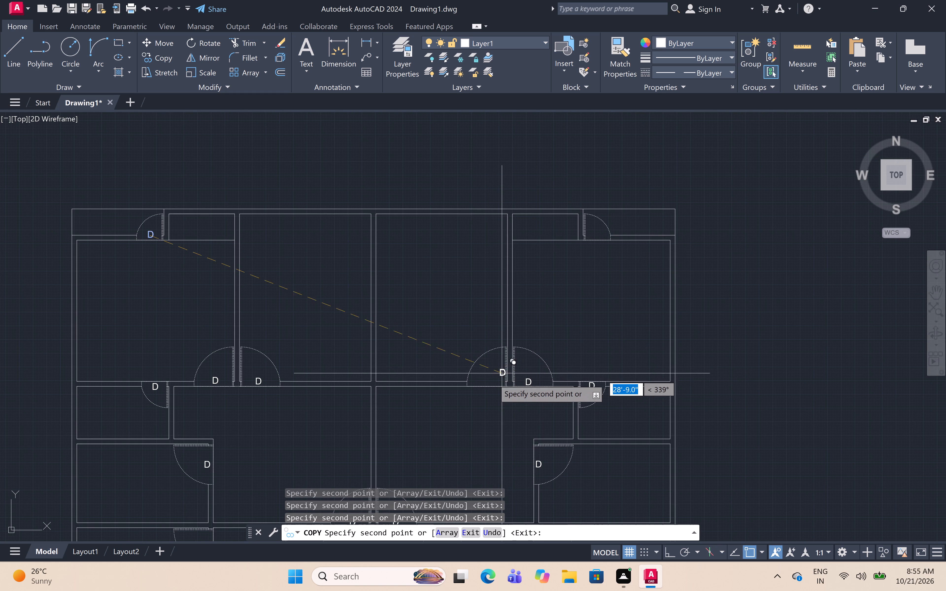
scroll(489, 382, "up", 5)
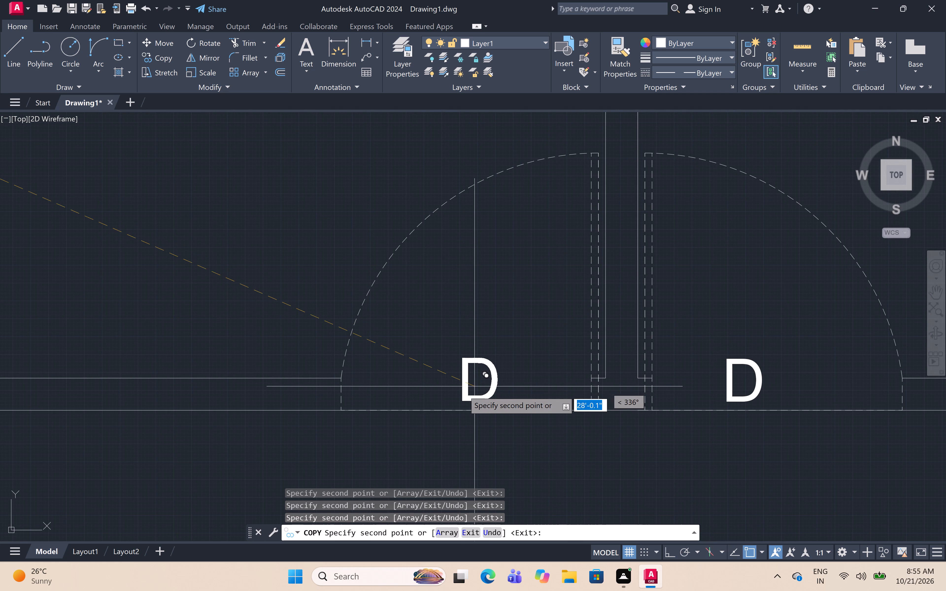
left_click(463, 383)
Place the last "D" copy at the door above the top-right room and end the Copy command.
scroll(475, 372, "down", 7)
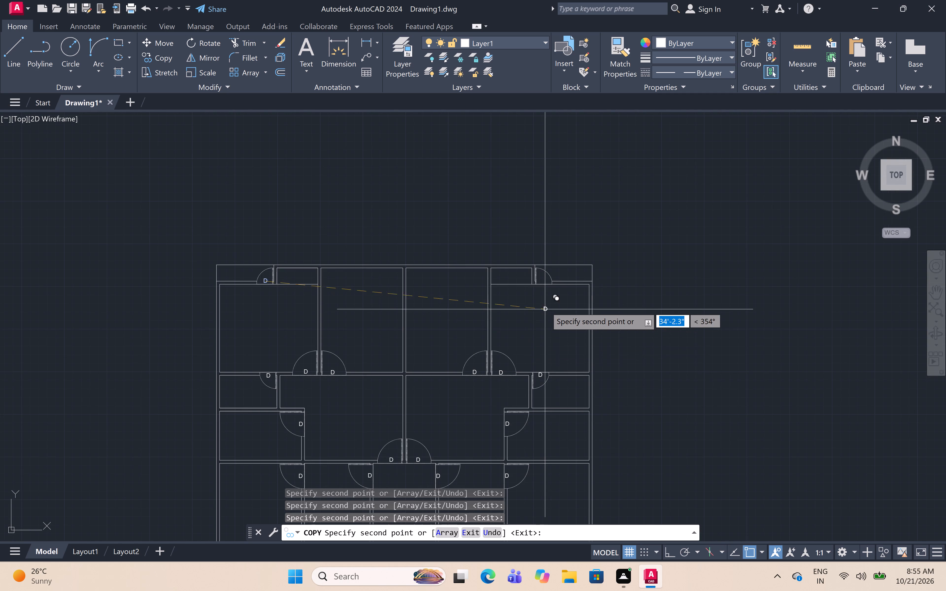
scroll(540, 273, "up", 4)
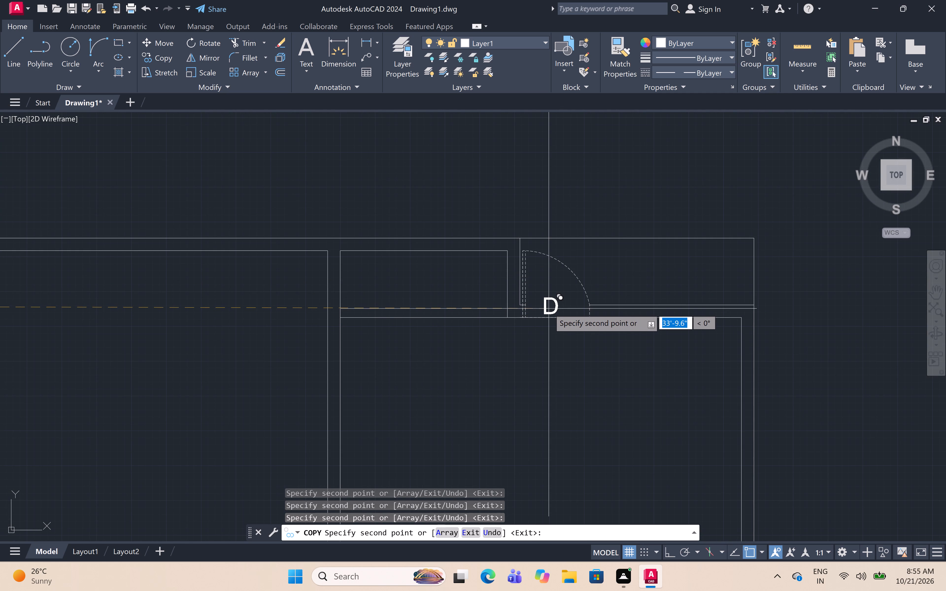
left_click(549, 308)
key("Escape")
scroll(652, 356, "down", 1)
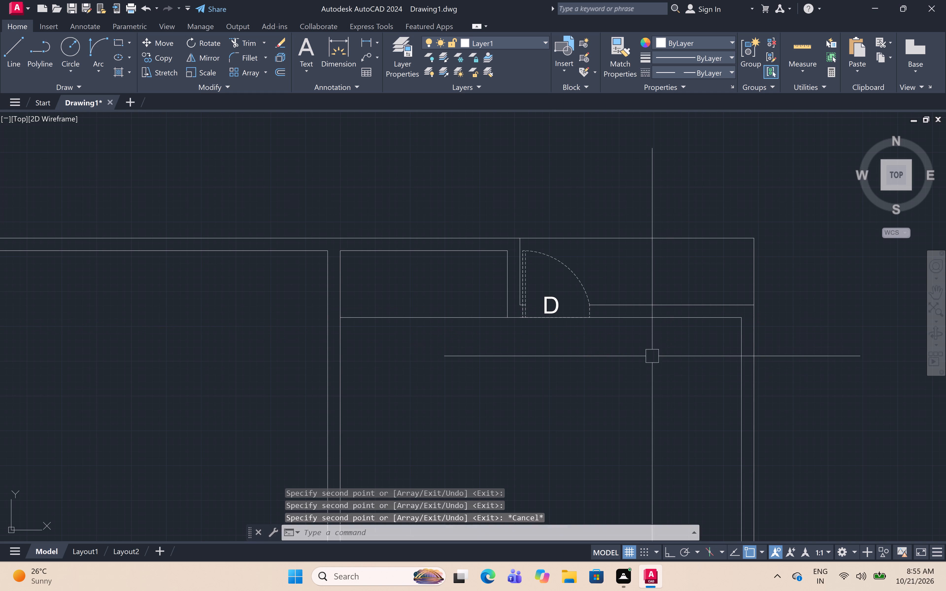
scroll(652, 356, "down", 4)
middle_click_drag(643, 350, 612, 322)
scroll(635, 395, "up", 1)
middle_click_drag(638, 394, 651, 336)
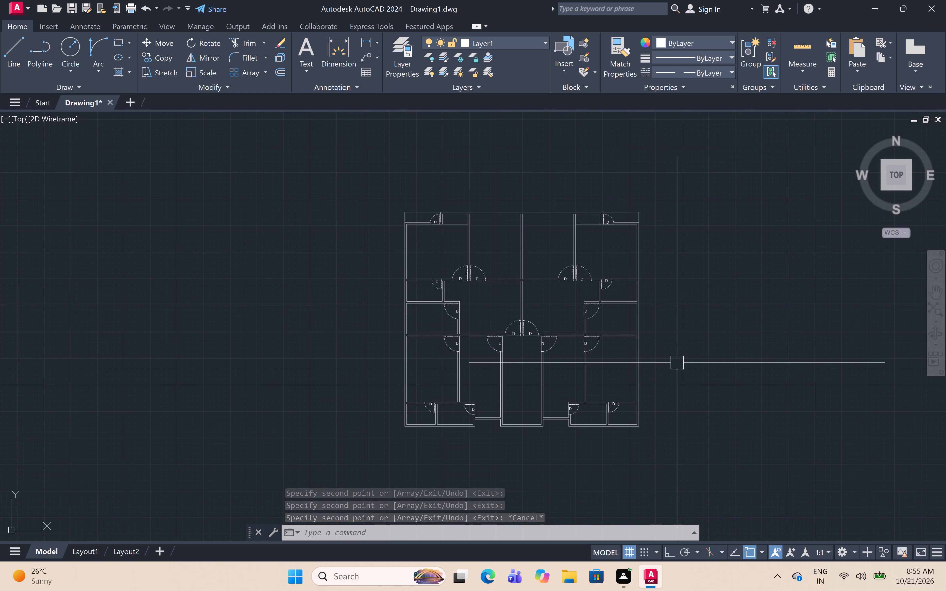
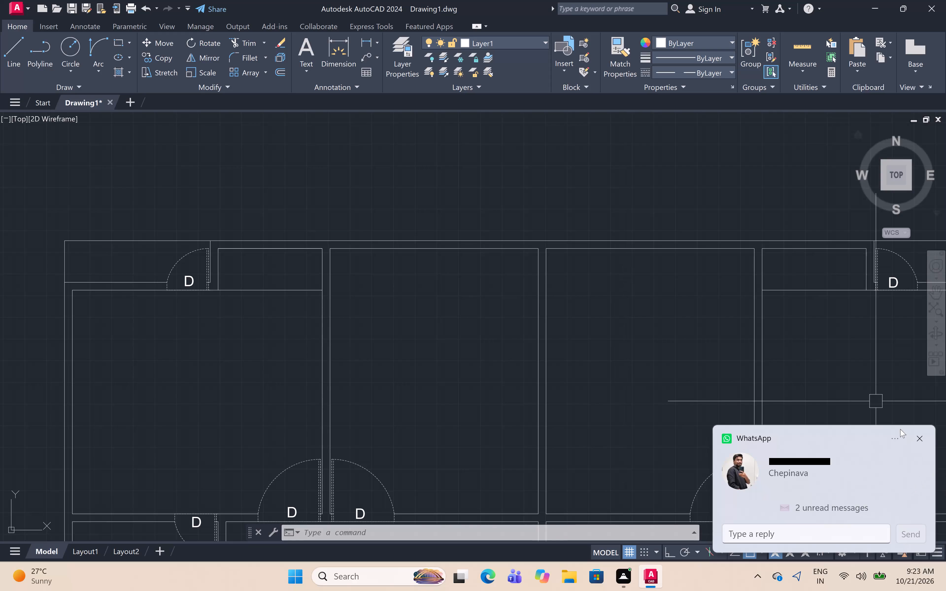
Look over the labelled floor plan, examining the door labels and the narrow central room below the paired doors.
left_click(915, 436)
scroll(332, 243, "down", 2)
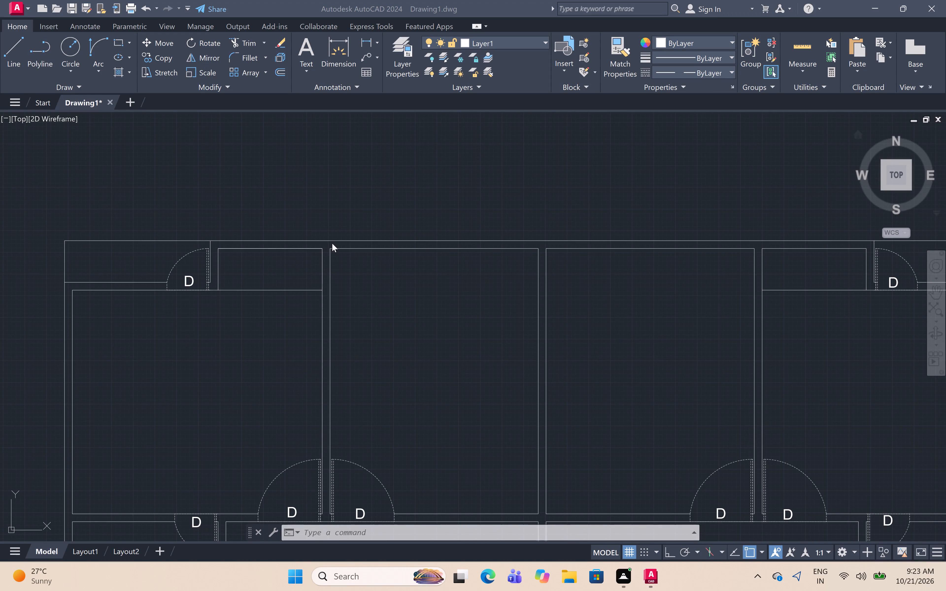
scroll(332, 243, "down", 3)
middle_click_drag(326, 280, 381, 311)
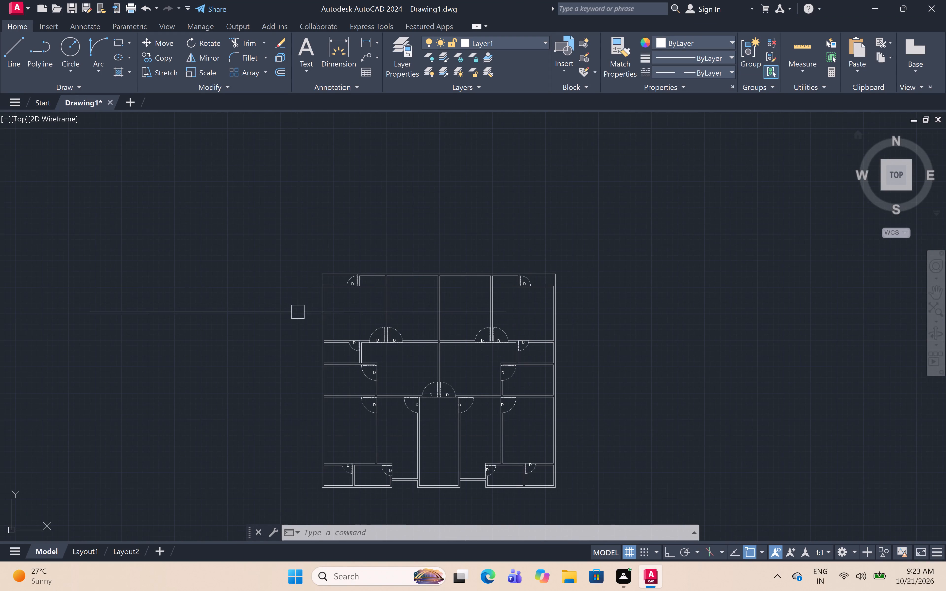
scroll(371, 318, "up", 5)
middle_click_drag(371, 318, 366, 336)
scroll(366, 336, "down", 4)
middle_click_drag(366, 336, 362, 303)
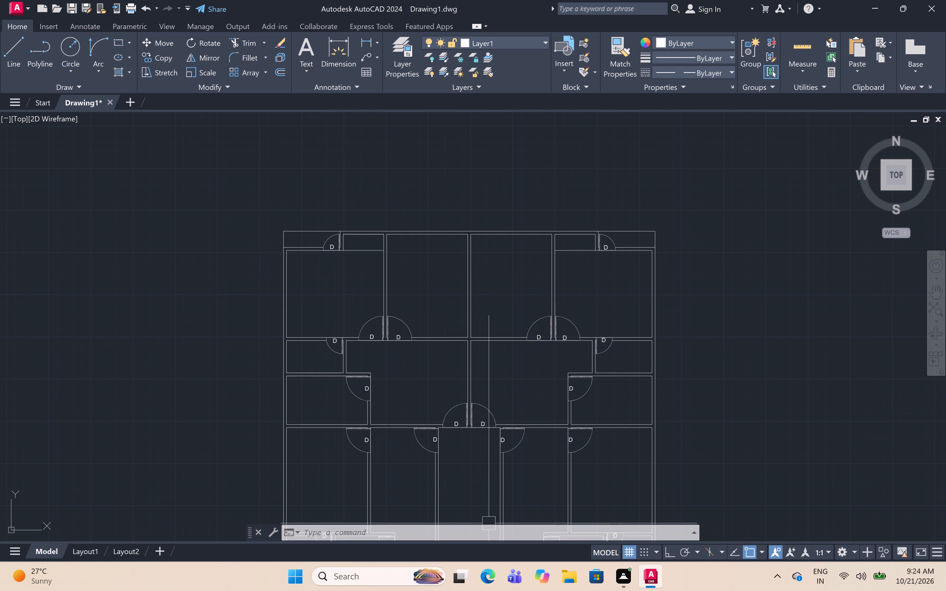
middle_click_drag(483, 489, 446, 331)
scroll(483, 489, "down", 1)
scroll(446, 333, "up", 4)
middle_click_drag(431, 326, 421, 367)
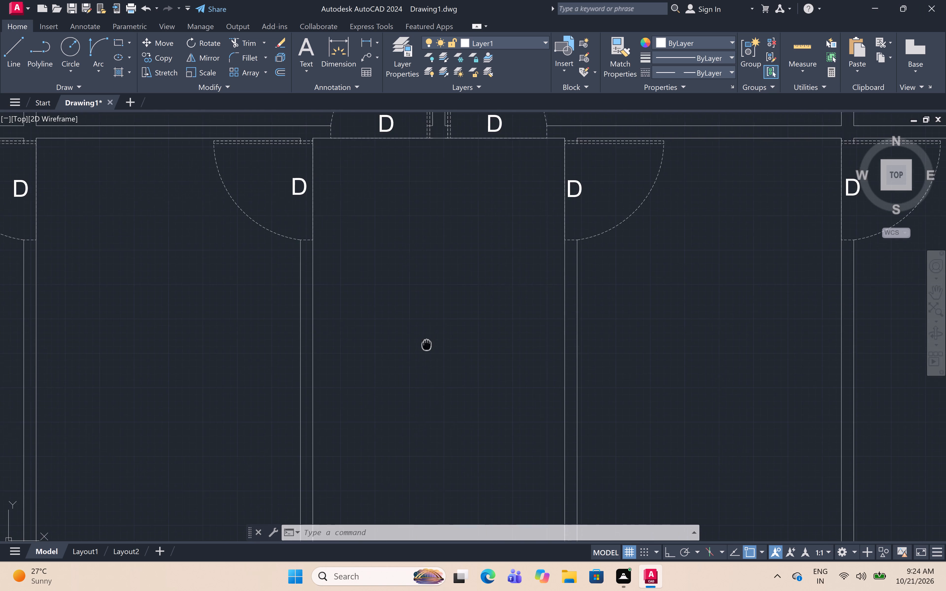
middle_click_drag(421, 367, 410, 436)
scroll(410, 437, "down", 1)
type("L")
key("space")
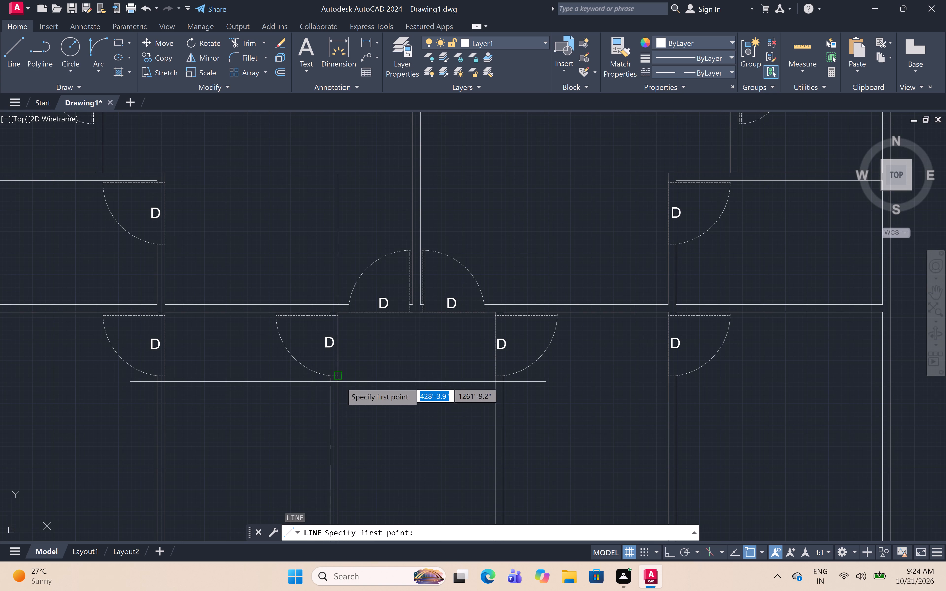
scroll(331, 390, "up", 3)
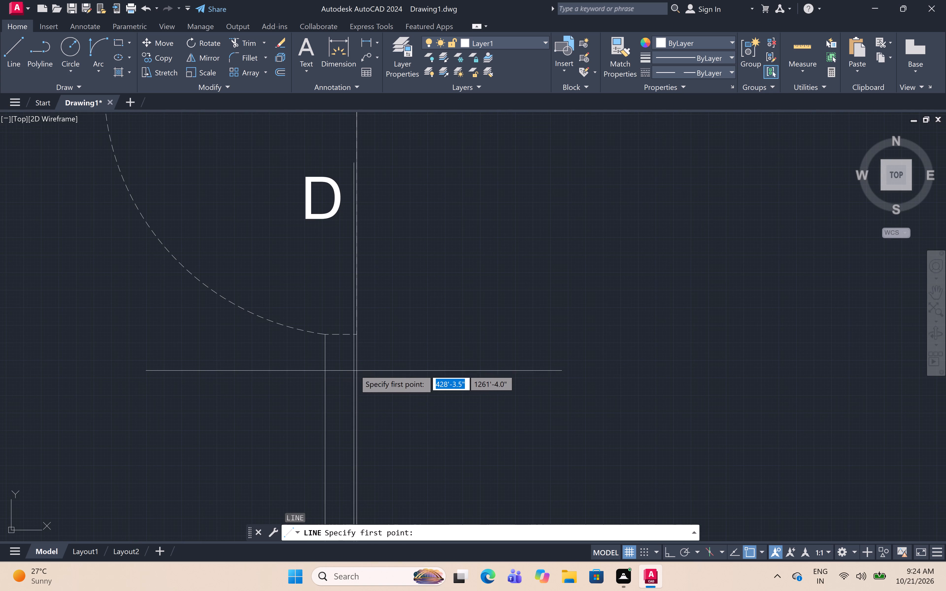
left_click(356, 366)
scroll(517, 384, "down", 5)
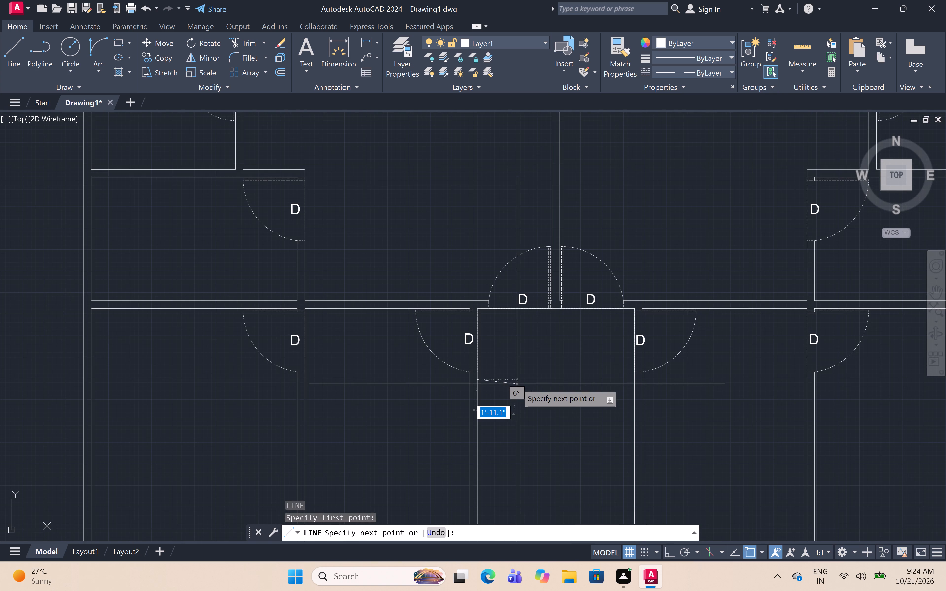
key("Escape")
Make layer 0 the current layer.
left_click(538, 41)
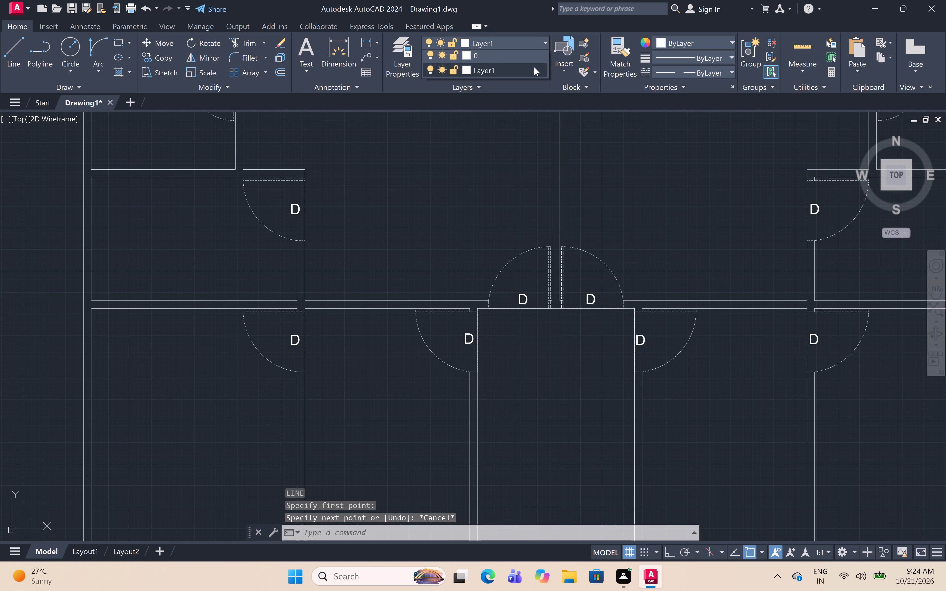
left_click(533, 58)
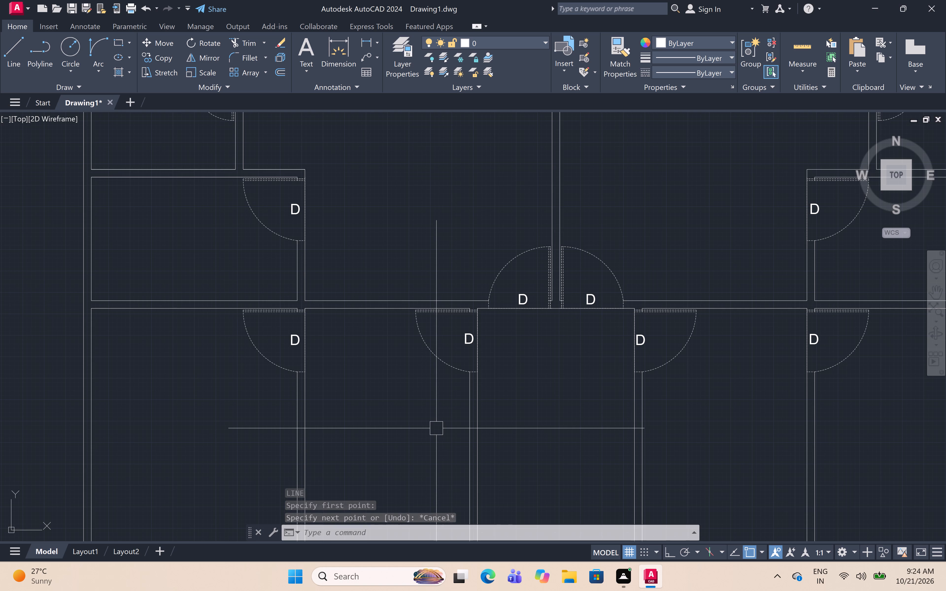
Draw a horizontal line about 7'-7.5" long with Ortho on, wall to wall across the narrow central room just below its side doors.
scroll(445, 426, "up", 1)
middle_click_drag(444, 422, 444, 421)
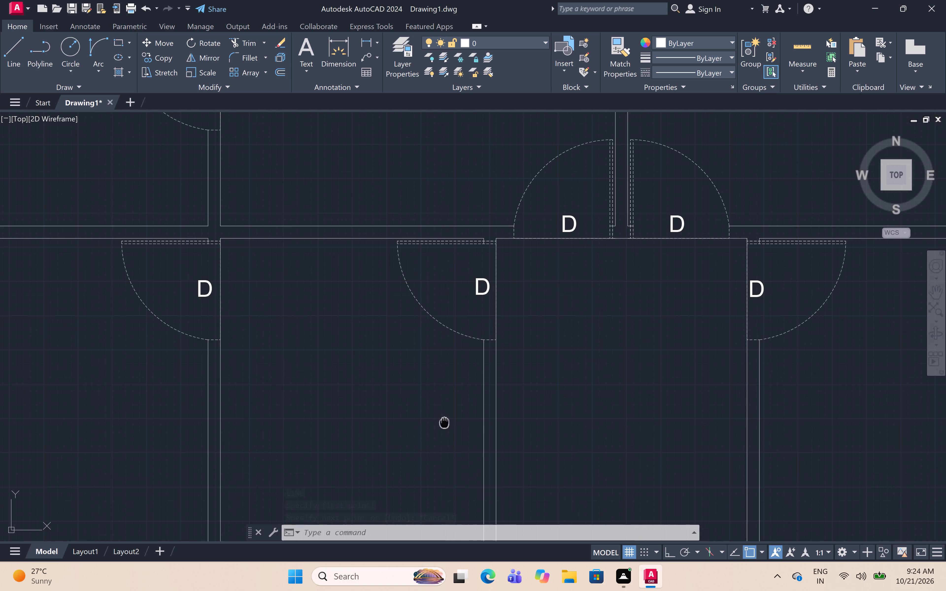
middle_click_drag(444, 421, 417, 394)
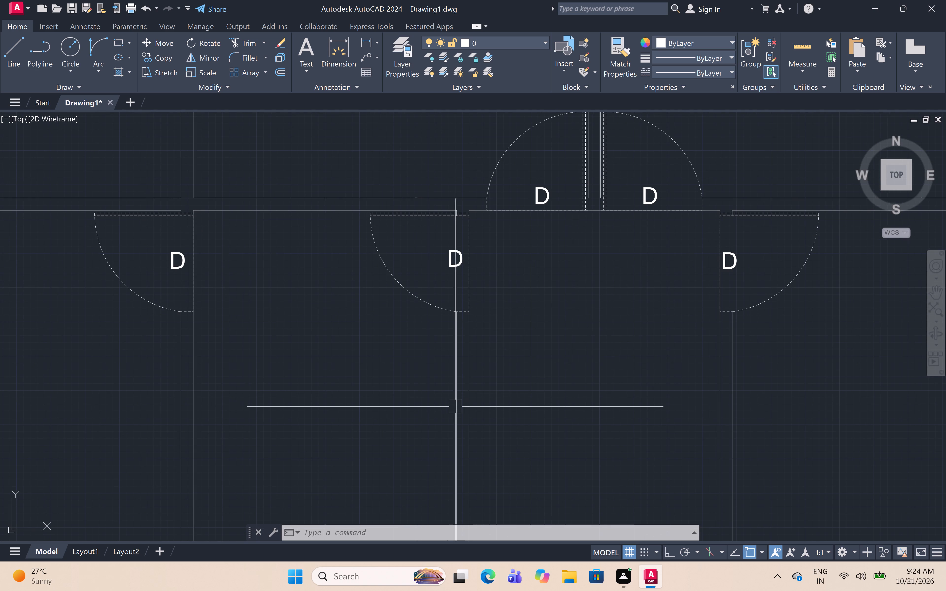
key("l")
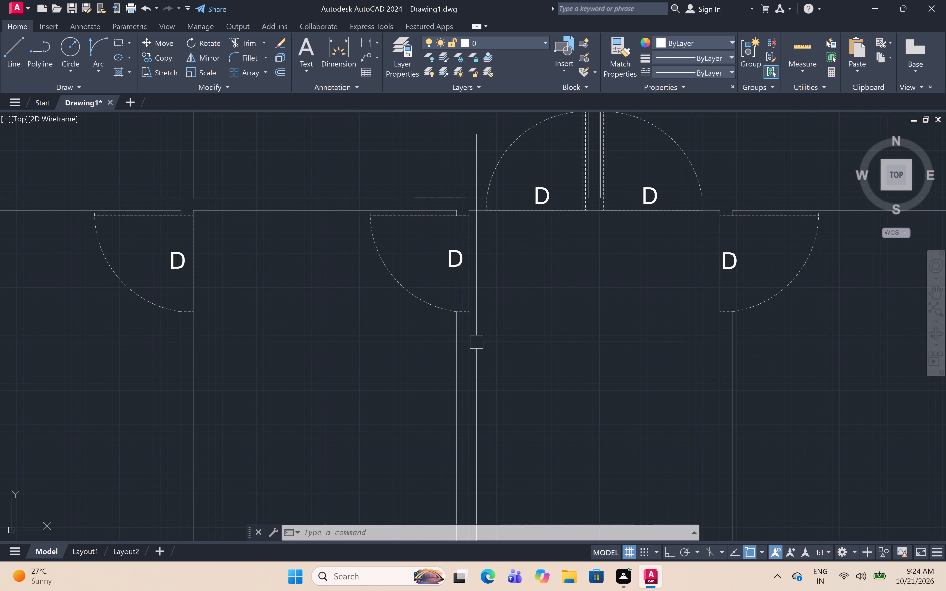
key("space")
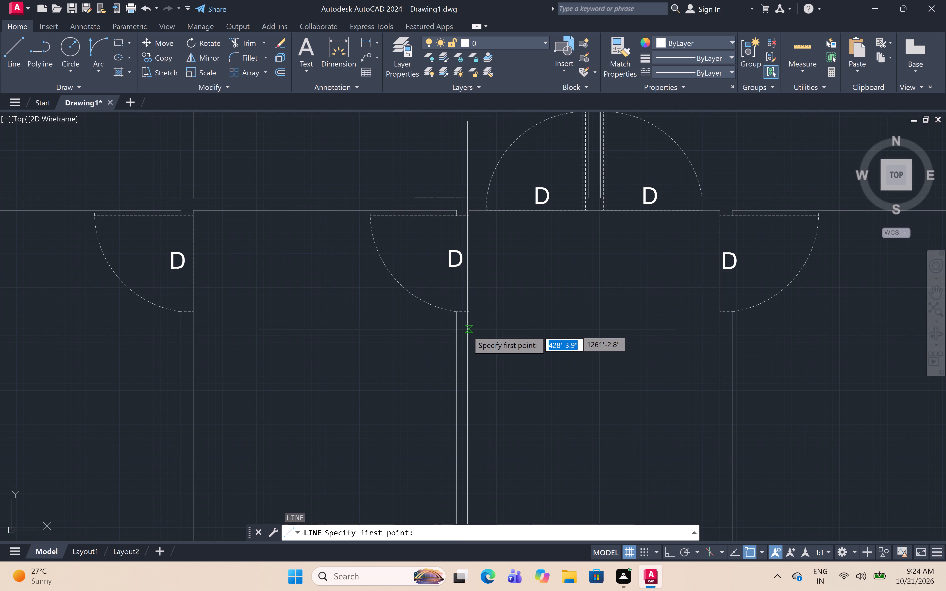
left_click(467, 331)
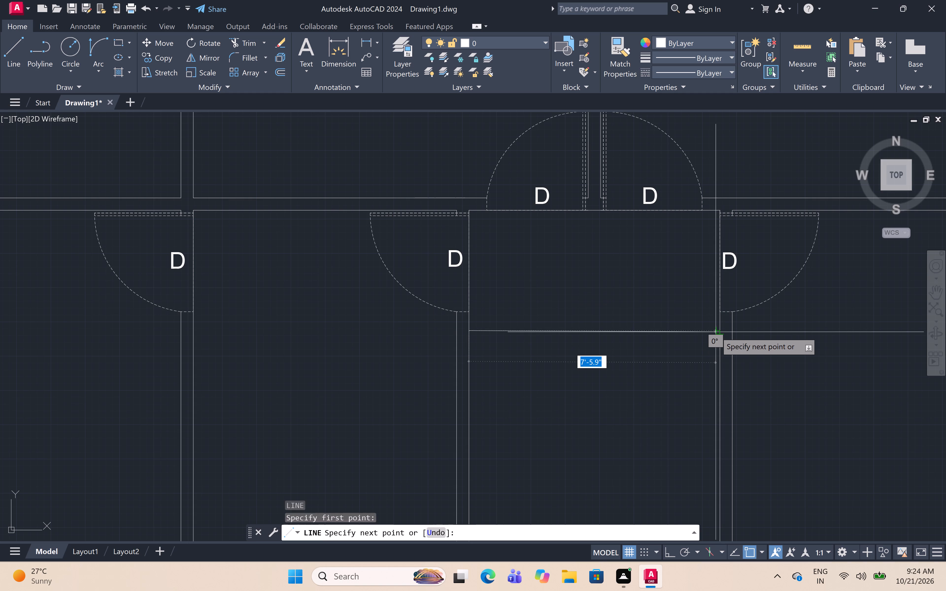
key("F8")
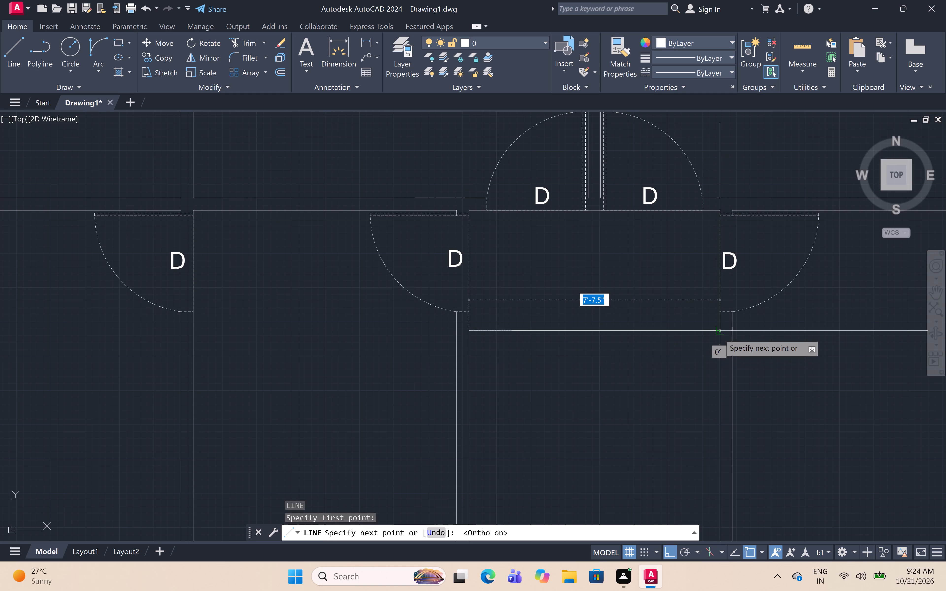
left_click(719, 332)
key("Escape")
Offset the stair line downward by 10" three times, each from the newest line, to form the first treads.
type("OFF 10\"")
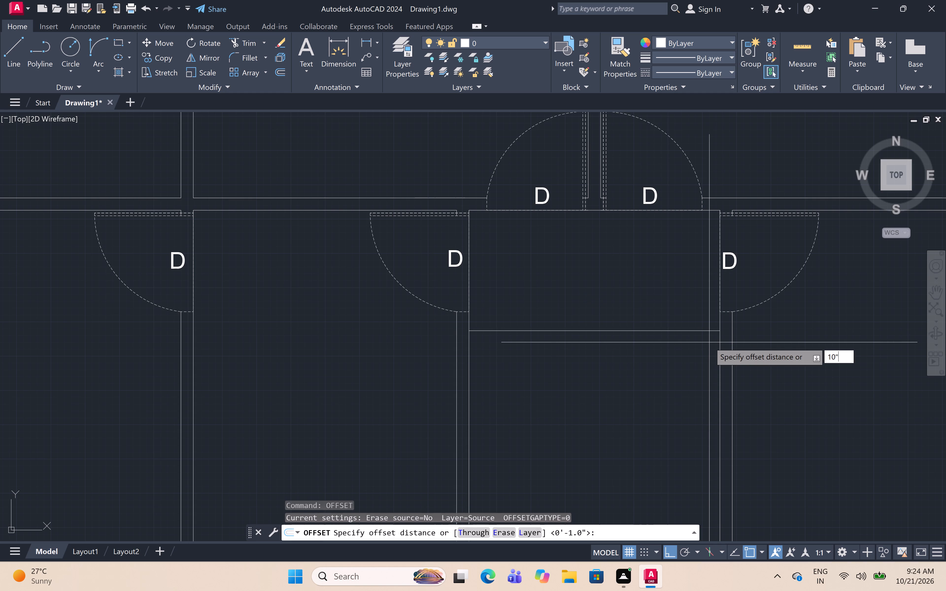
key("space")
left_click_drag(692, 335, 691, 340)
left_click(664, 395)
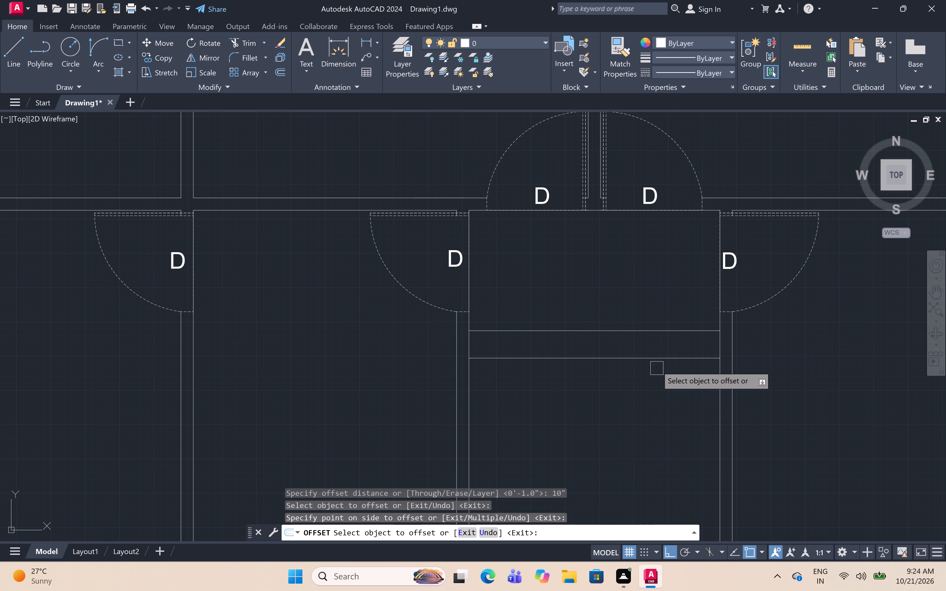
left_click(657, 362)
left_click(645, 412)
left_click(643, 391)
left_click(628, 473)
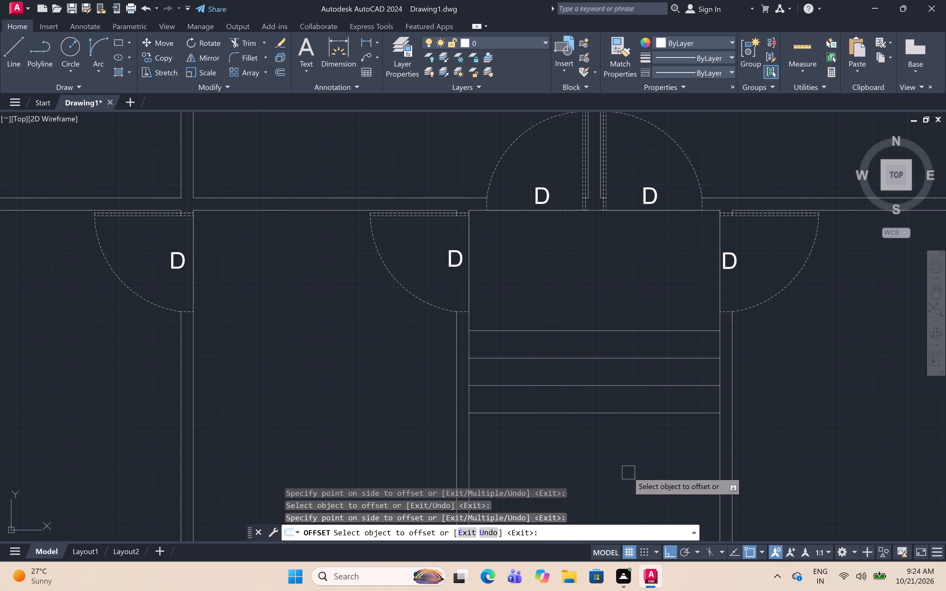
Add four more 10" tread offsets downward in the central room, each from the lowest line.
scroll(641, 333, "down", 4)
scroll(634, 345, "up", 3)
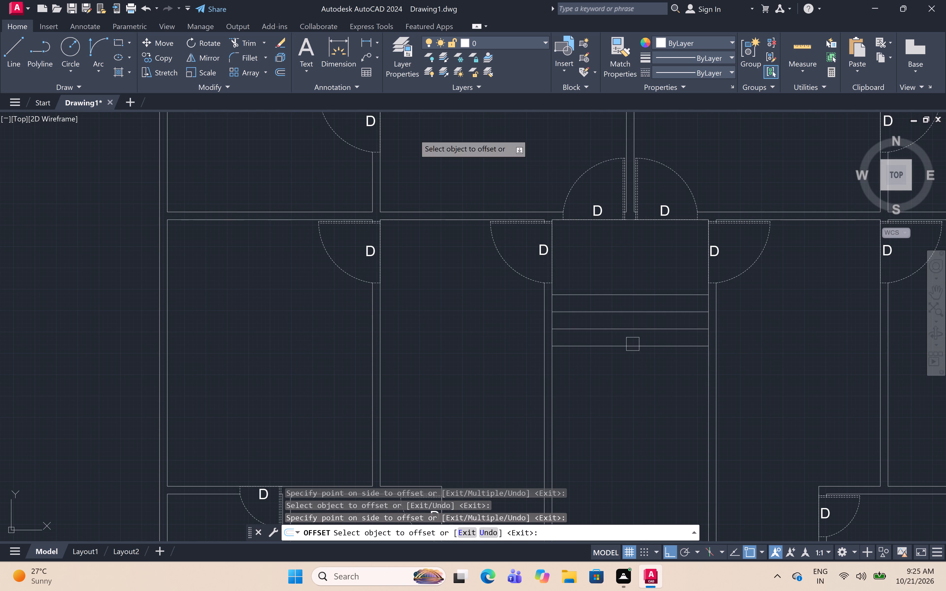
scroll(471, 197, "down", 1)
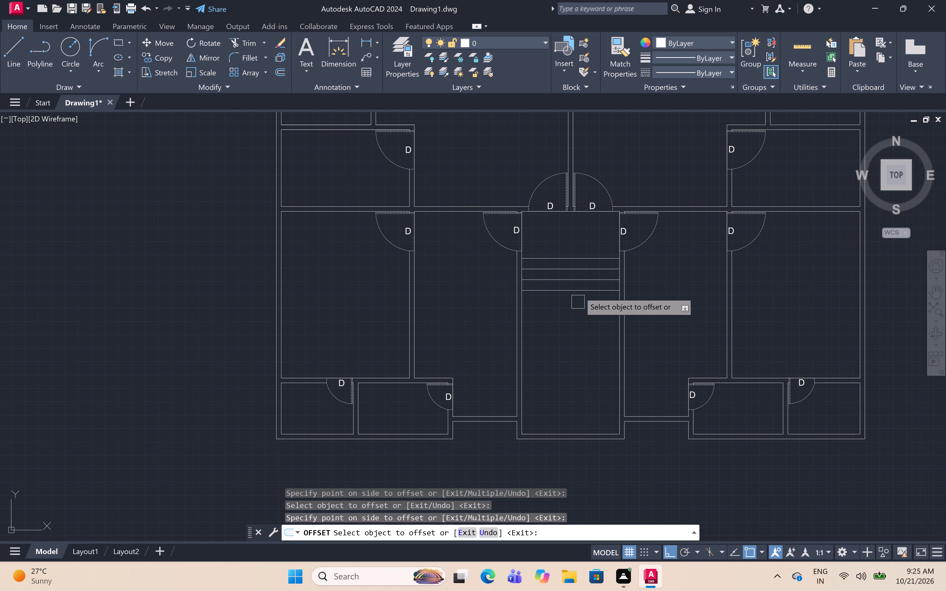
left_click_drag(582, 293, 582, 296)
left_click(573, 341)
left_click_drag(568, 305, 569, 307)
left_click(565, 328)
left_click(564, 313)
left_click(558, 346)
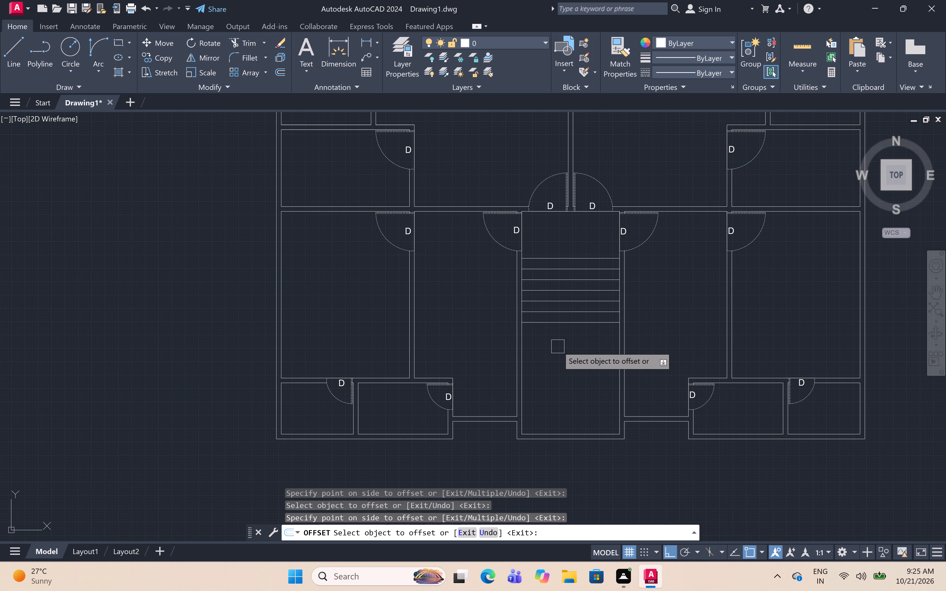
left_click(559, 324)
left_click(558, 393)
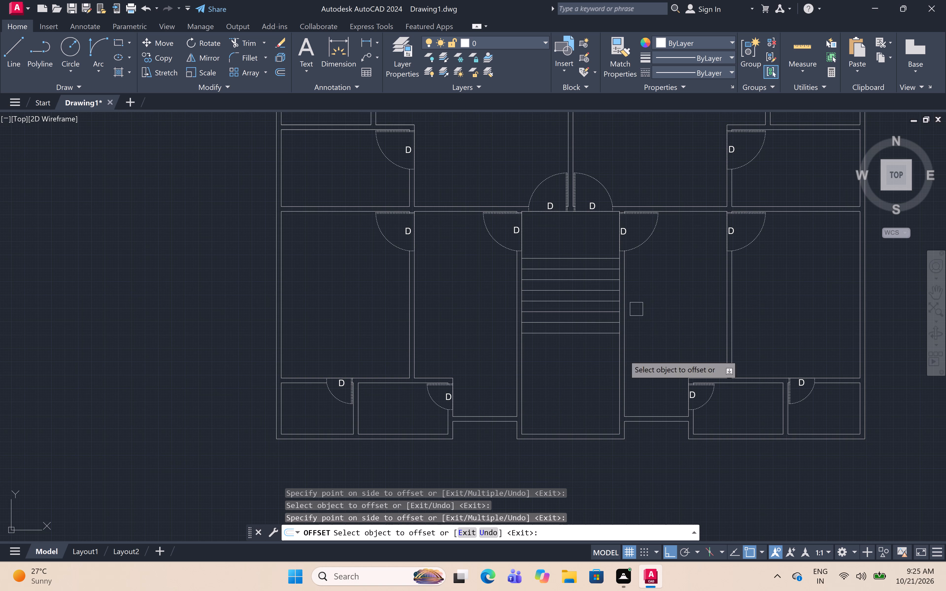
Add three further 10" tread offsets downward, each from the lowest stair line.
scroll(603, 320, "up", 2)
scroll(577, 379, "down", 2)
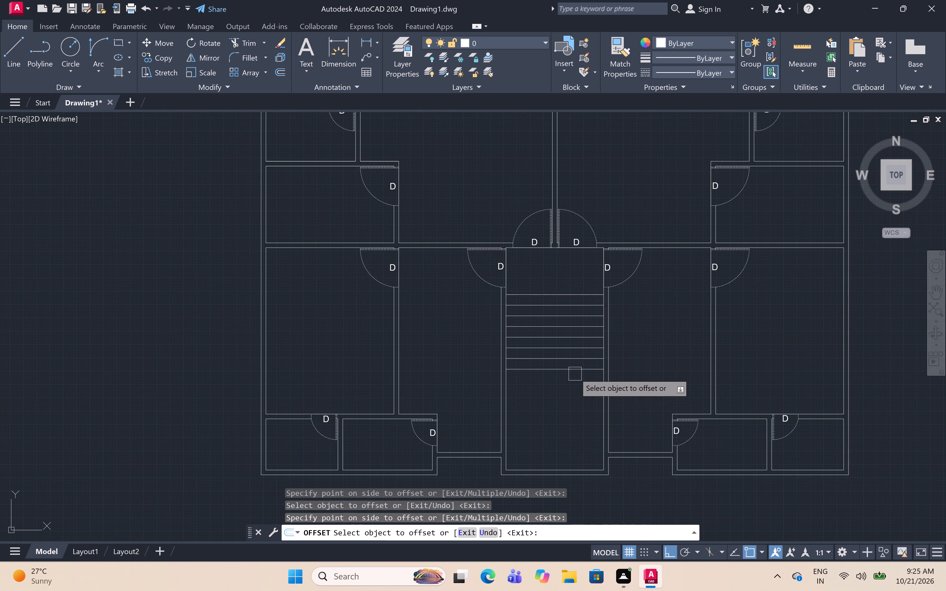
left_click(573, 373)
left_click(564, 412)
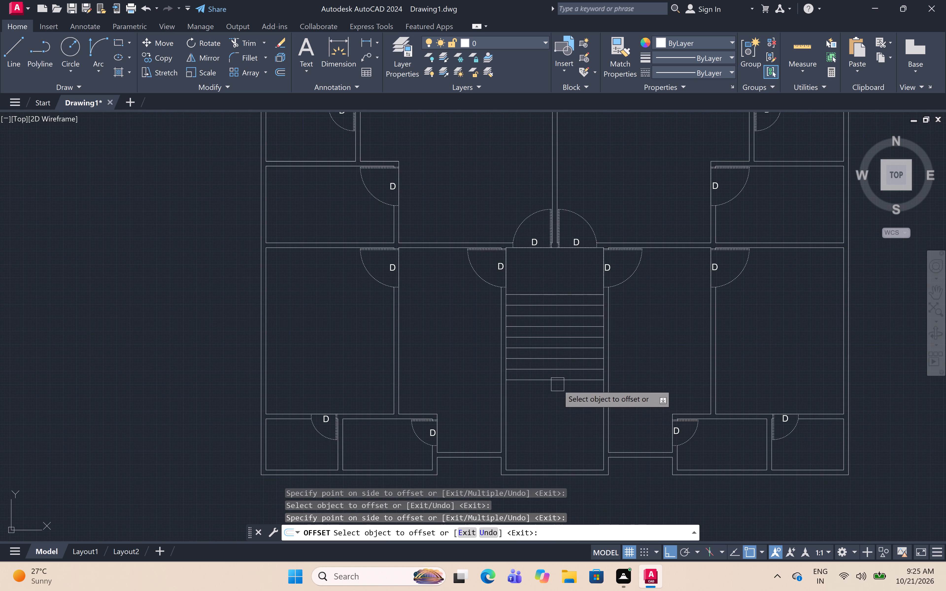
left_click(557, 383)
left_click(558, 400)
left_click(557, 396)
left_click(558, 407)
left_click(558, 407)
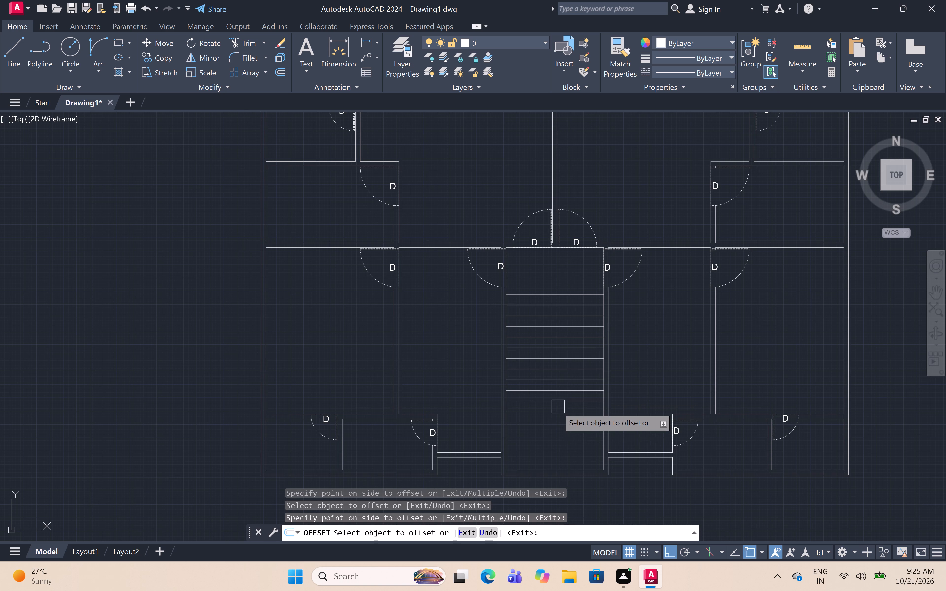
Add the last three 10" tread offsets toward the bottom of the central room and end the Offset command.
left_click(554, 403)
left_click(554, 419)
left_click(552, 414)
left_click(548, 433)
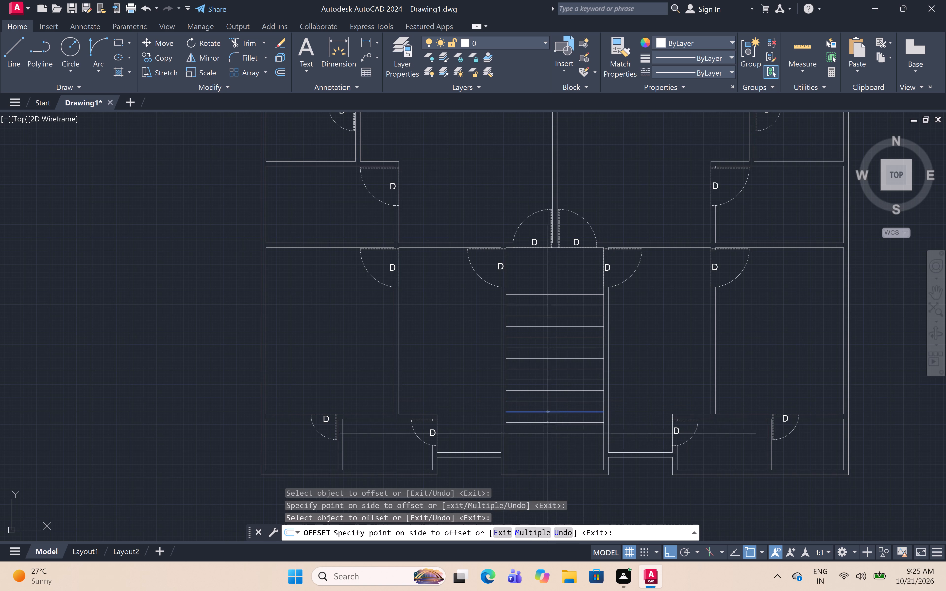
left_click(545, 426)
left_click(543, 463)
key("Escape")
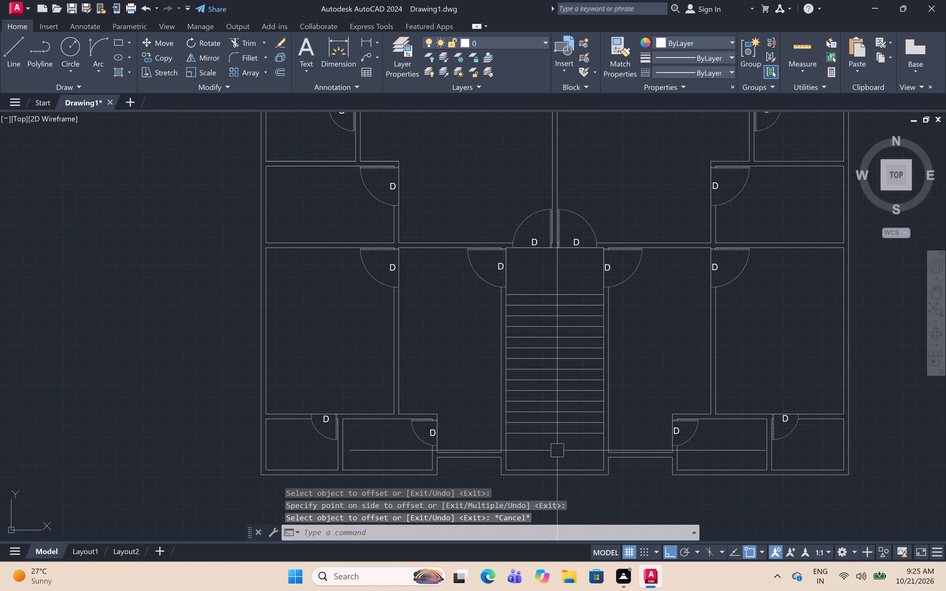
Draw a vertical 10'-10" line down the middle of the stairs, from the top tread line's midpoint to the bottom one's.
type("L")
key("space")
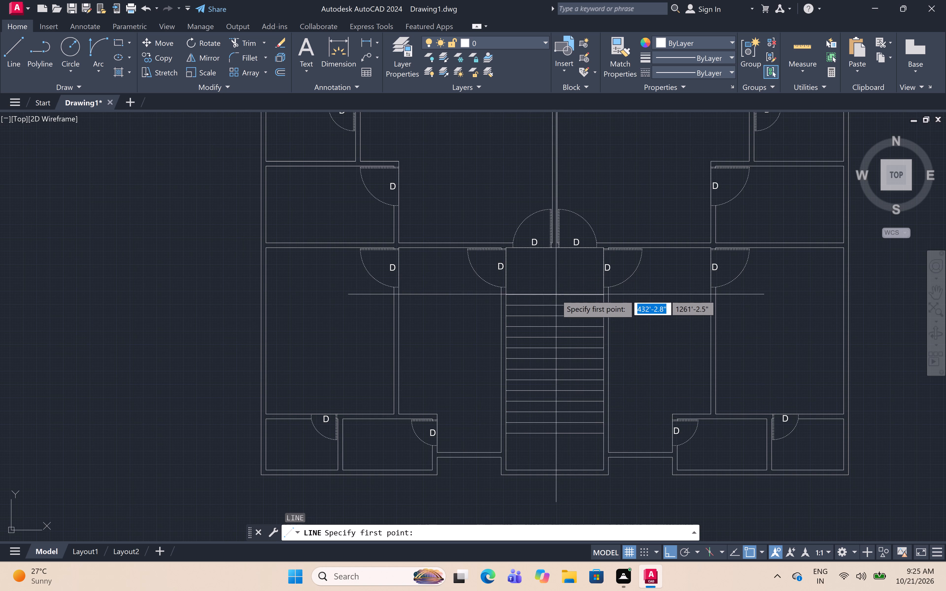
left_click_drag(556, 295, 557, 298)
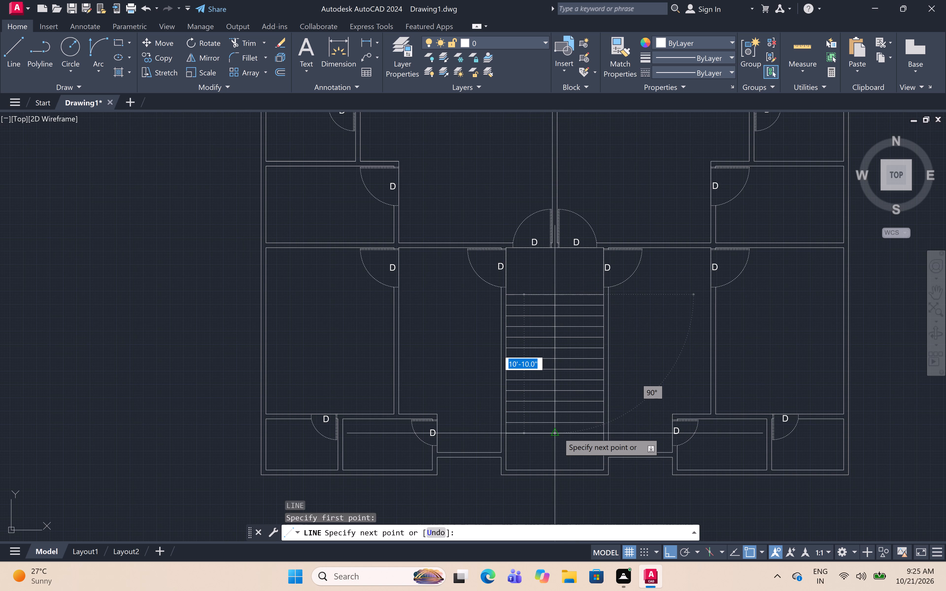
left_click(558, 431)
key("Escape")
Look over the plan with its new stairs and examine the upper-left rooms around the topmost door.
scroll(577, 426, "down", 5)
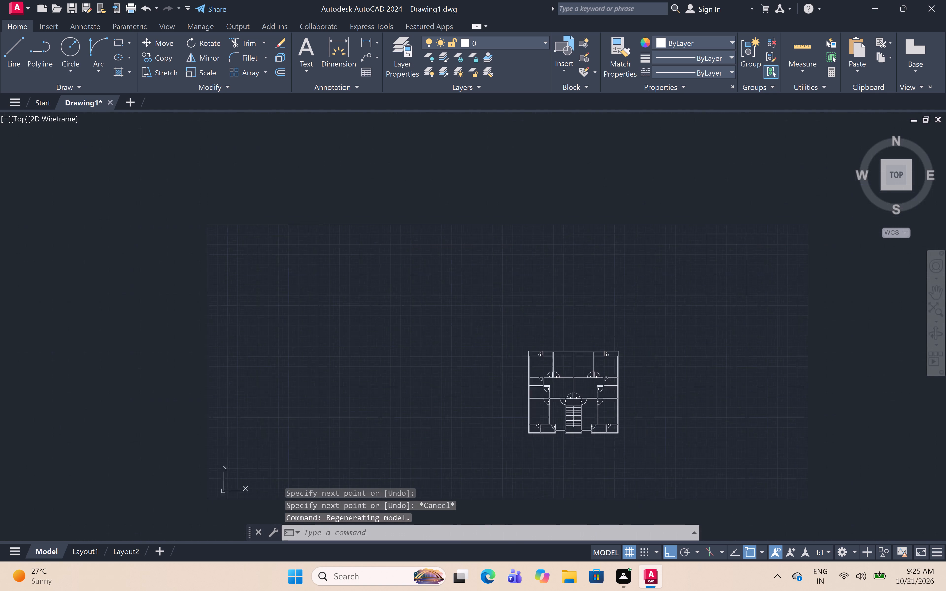
middle_click_drag(576, 425, 562, 355)
scroll(562, 356, "up", 5)
middle_click_drag(562, 356, 561, 394)
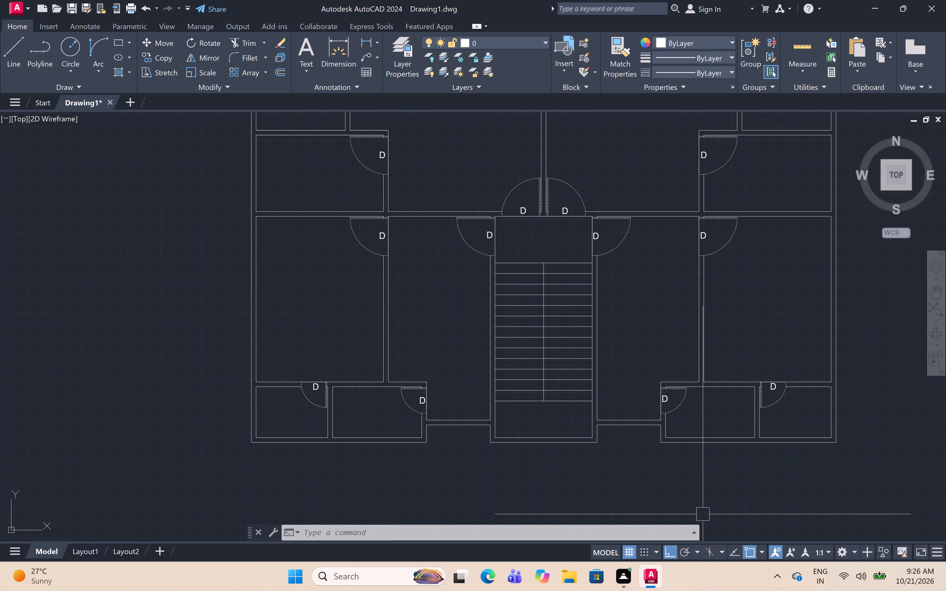
scroll(681, 329, "down", 2)
middle_click_drag(680, 328, 681, 470)
scroll(679, 468, "down", 1)
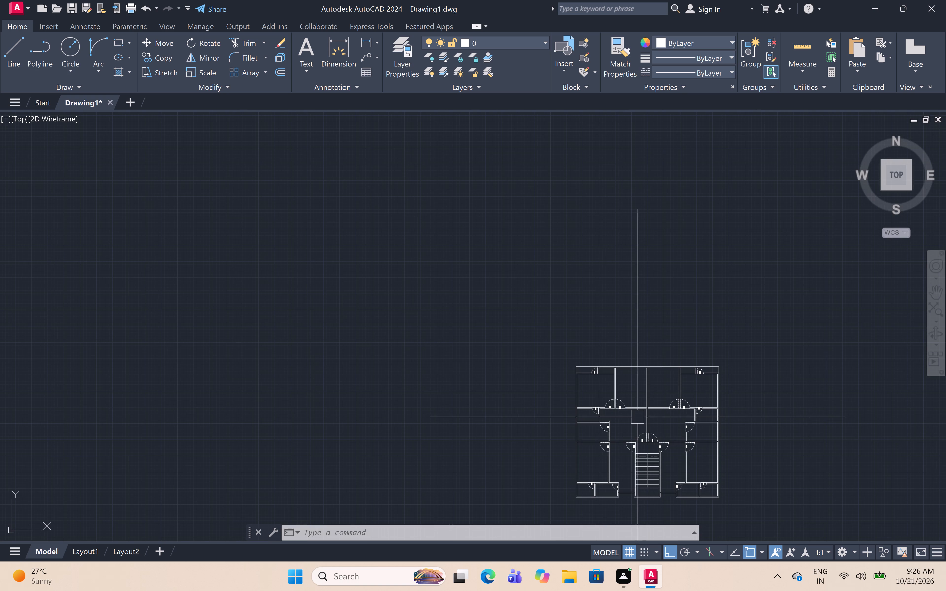
middle_click_drag(604, 391, 579, 346)
scroll(579, 346, "up", 3)
middle_click_drag(579, 346, 571, 291)
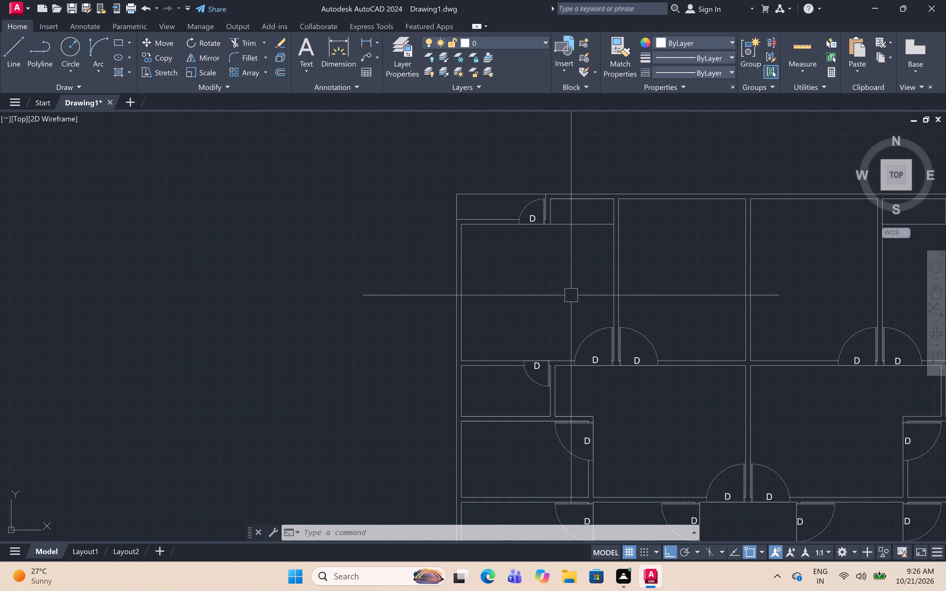
scroll(575, 321, "up", 2)
middle_click_drag(575, 320, 587, 376)
scroll(560, 346, "down", 1)
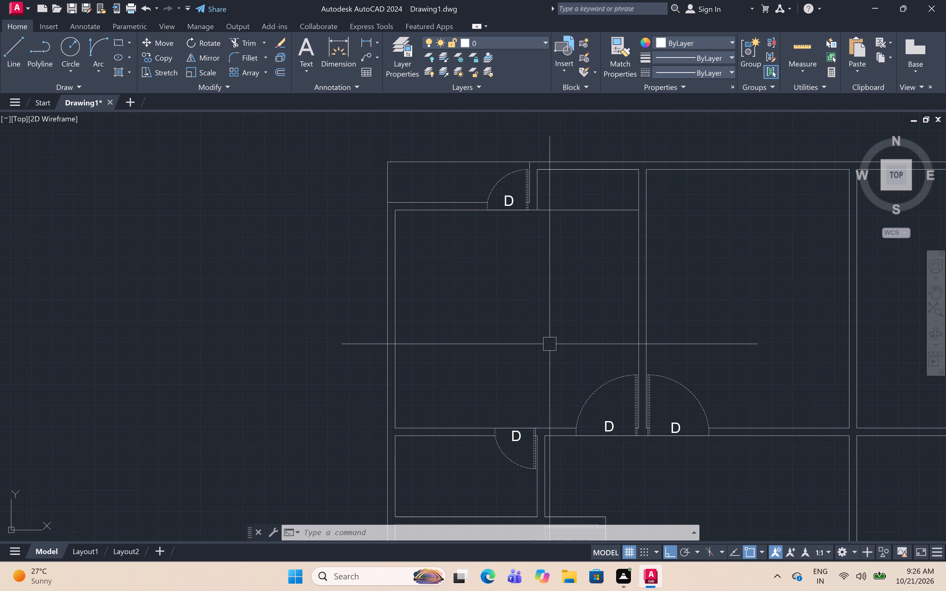
scroll(465, 150, "up", 4)
scroll(484, 262, "down", 2)
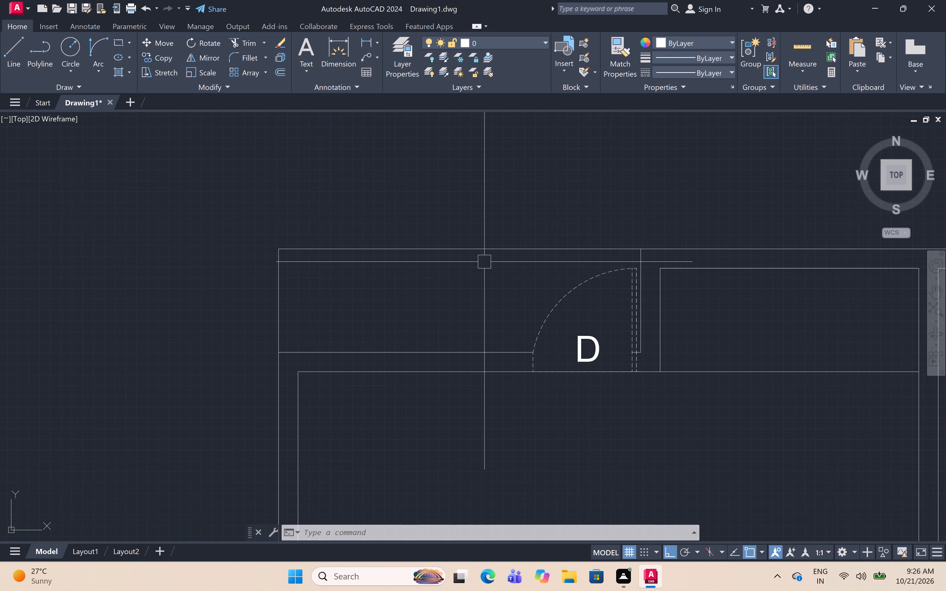
Add the multiline text label "BALCONY" in the balcony strip at the plan's upper-left corner, beside the door.
type("MT")
key("space")
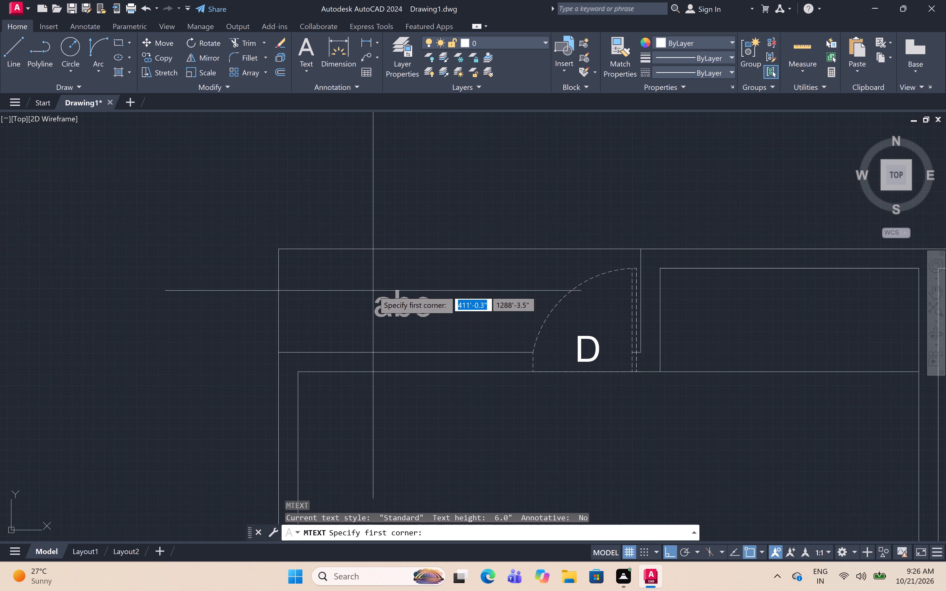
scroll(340, 275, "up", 1)
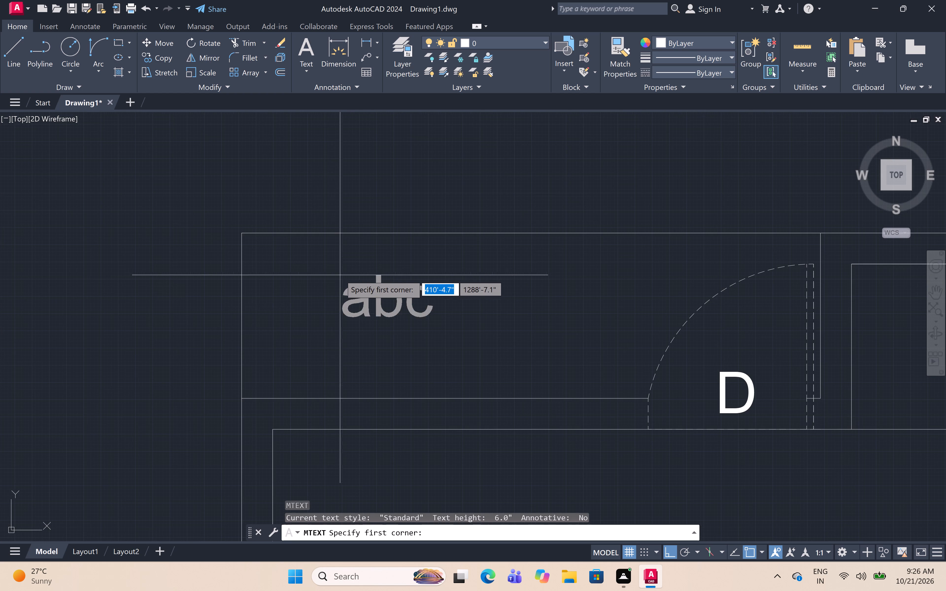
left_click(321, 270)
left_click(621, 356)
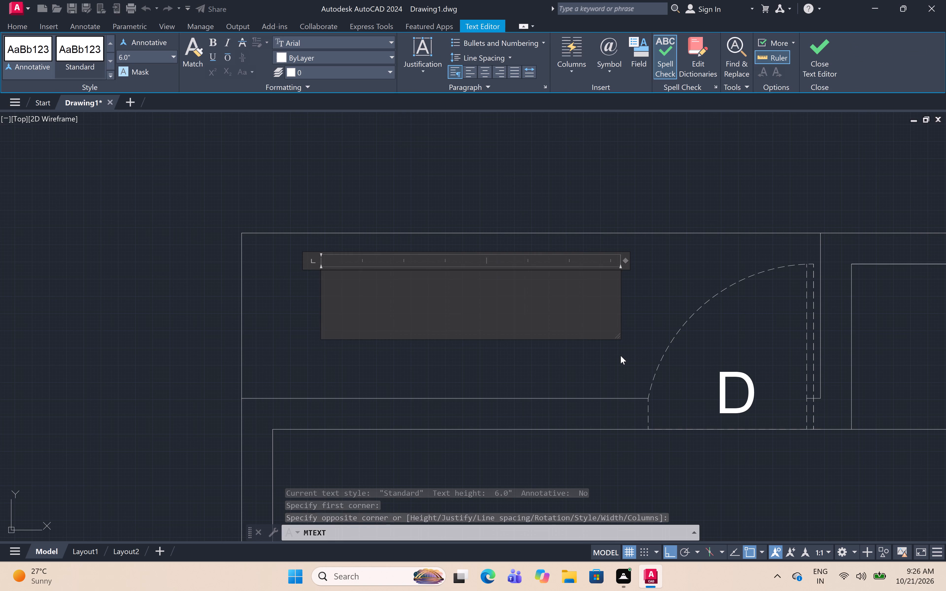
scroll(438, 298, "down", 2)
scroll(448, 332, "up", 1)
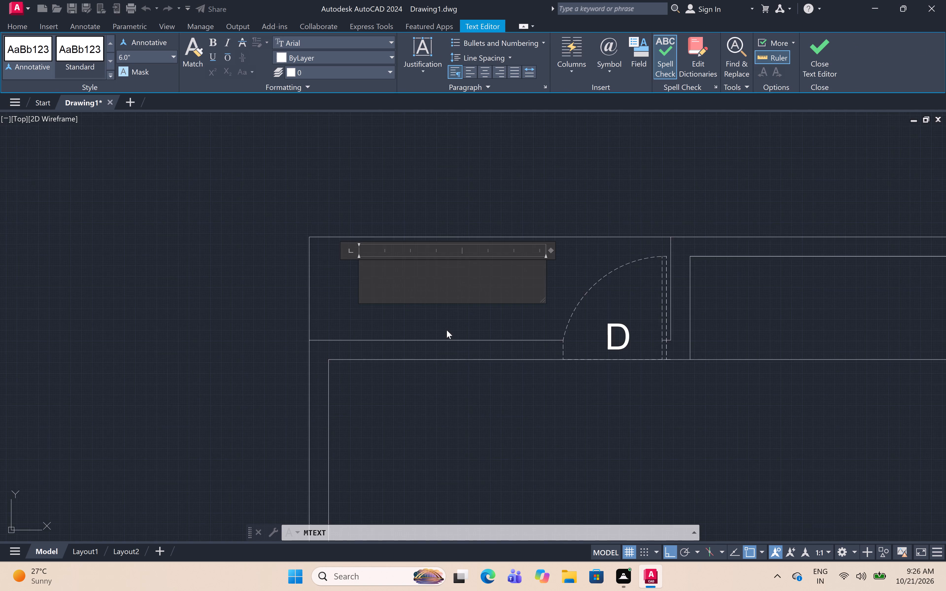
scroll(447, 330, "up", 1)
middle_click_drag(445, 323, 445, 370)
middle_click_drag(442, 351, 445, 363)
scroll(445, 363, "up", 1)
middle_click_drag(445, 363, 536, 383)
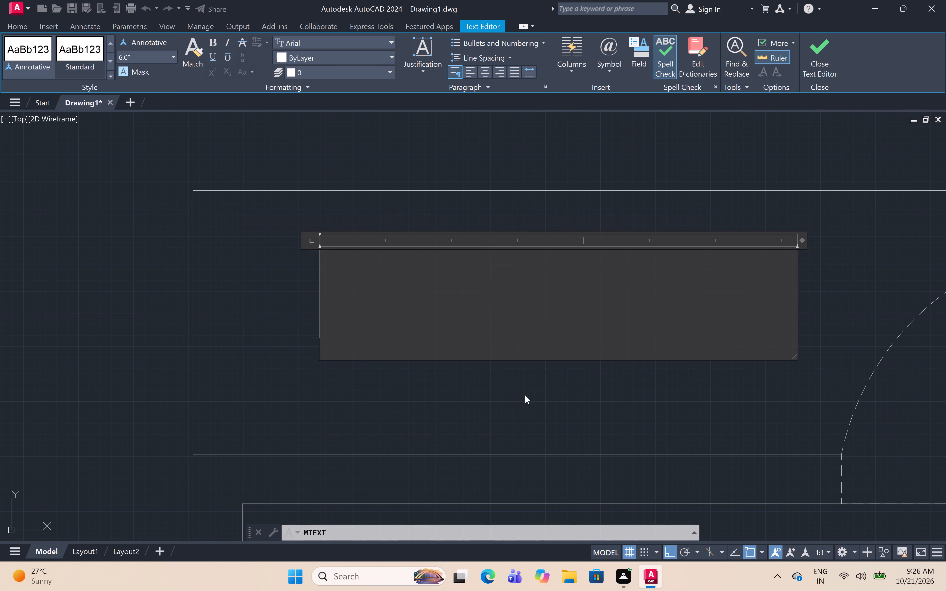
type("BALCO")
key("n")
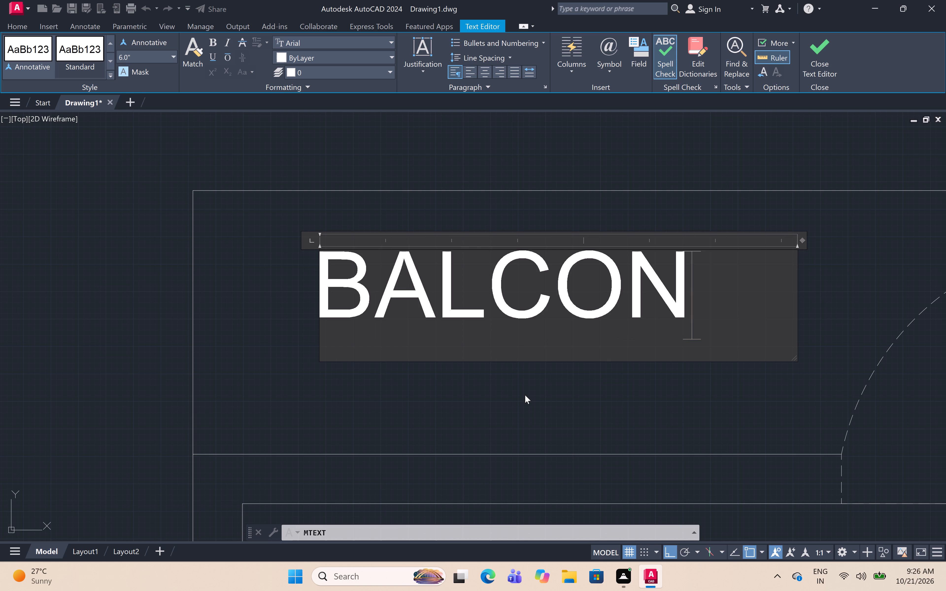
key("y")
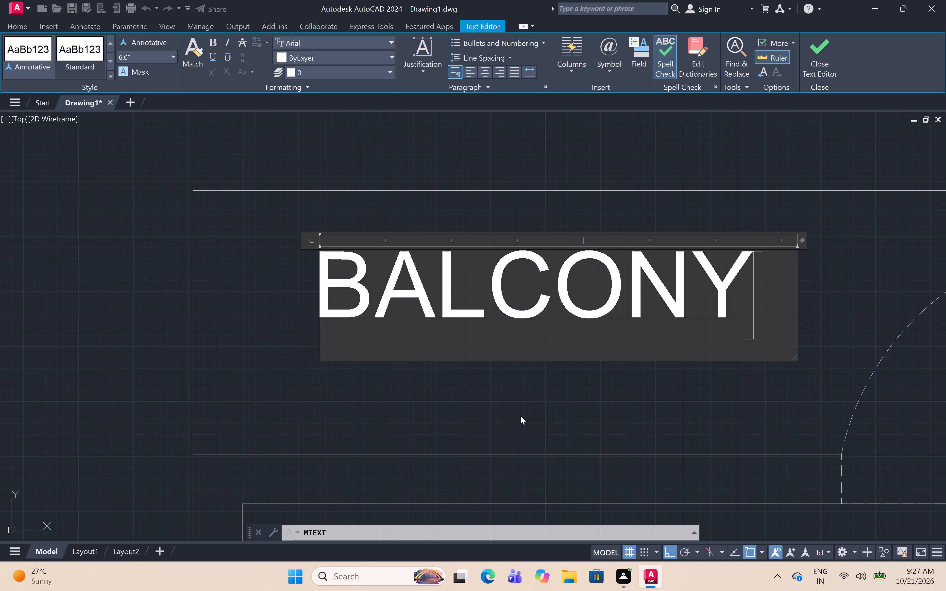
left_click(545, 375)
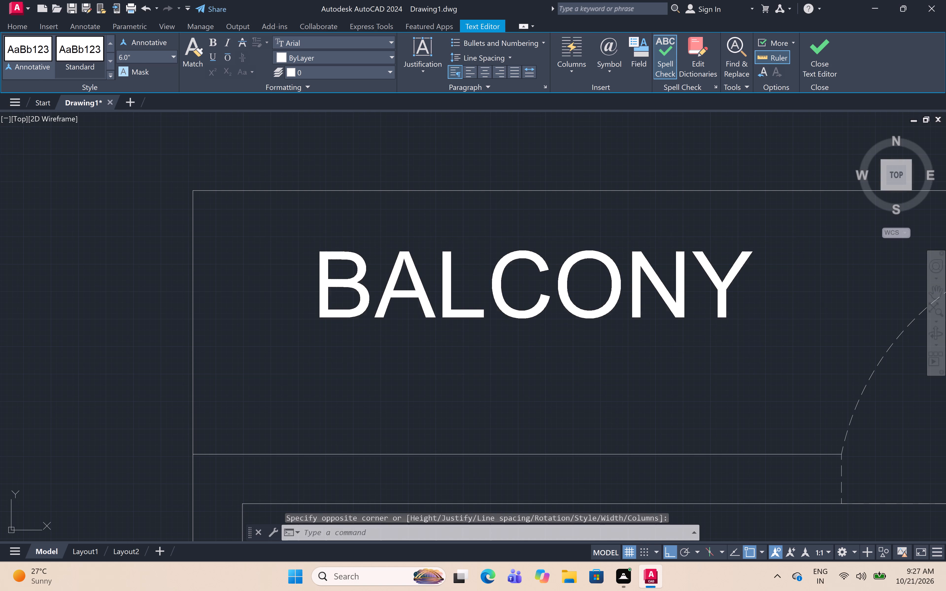
Move the upper-left BALCONY label slightly downward within its balcony strip.
scroll(459, 334, "down", 7)
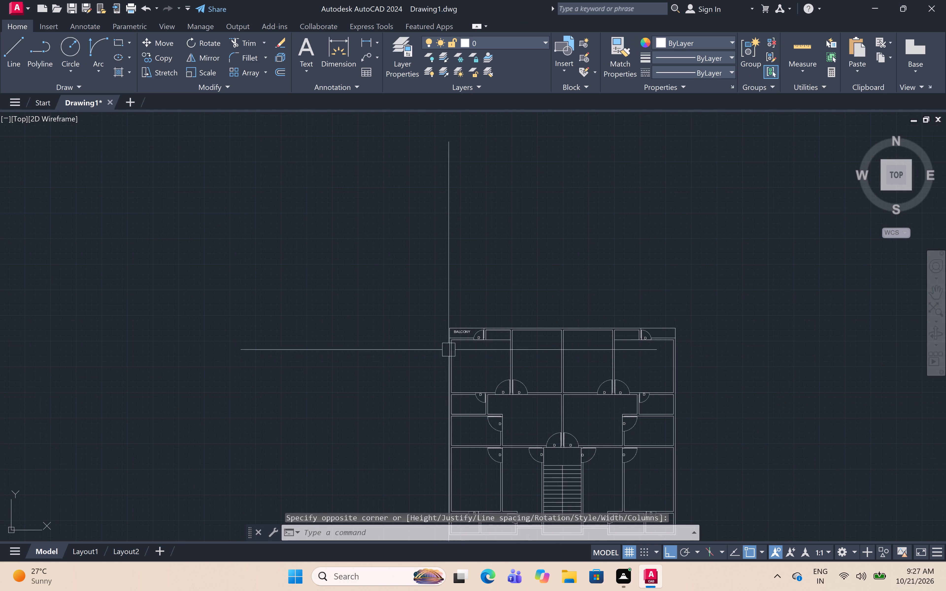
scroll(457, 340, "up", 6)
left_click(507, 217)
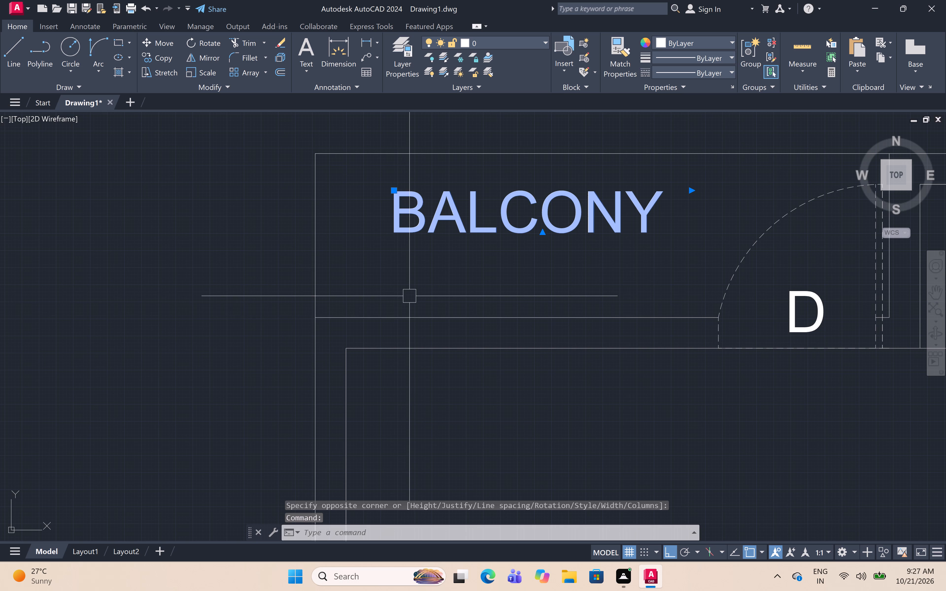
type("M")
key("space")
left_click(535, 218)
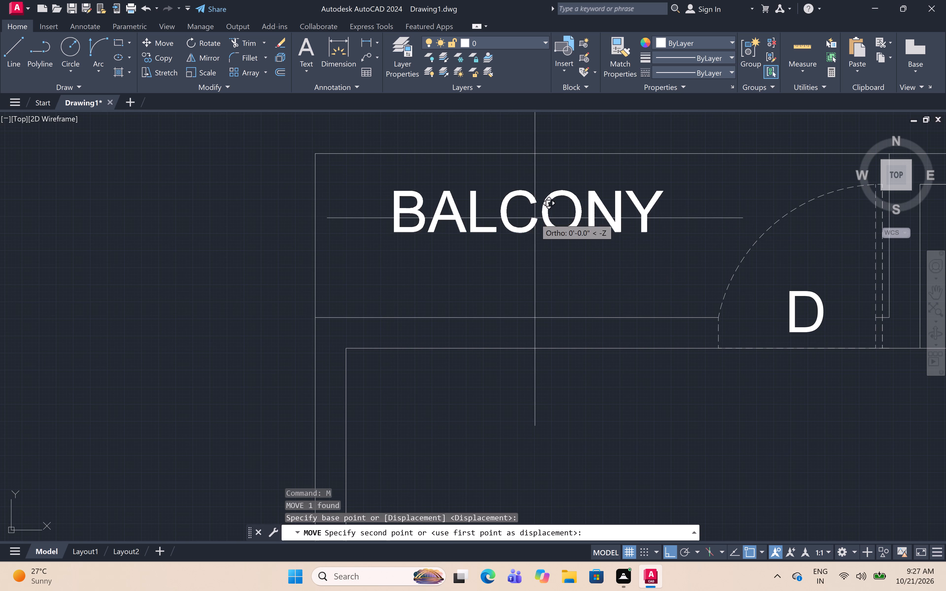
left_click(534, 237)
Add the multiline text label "BALCONY" in the matching balcony strip at the plan's upper-right corner, beside the door.
scroll(534, 237, "down", 6)
middle_click_drag(534, 237, 371, 267)
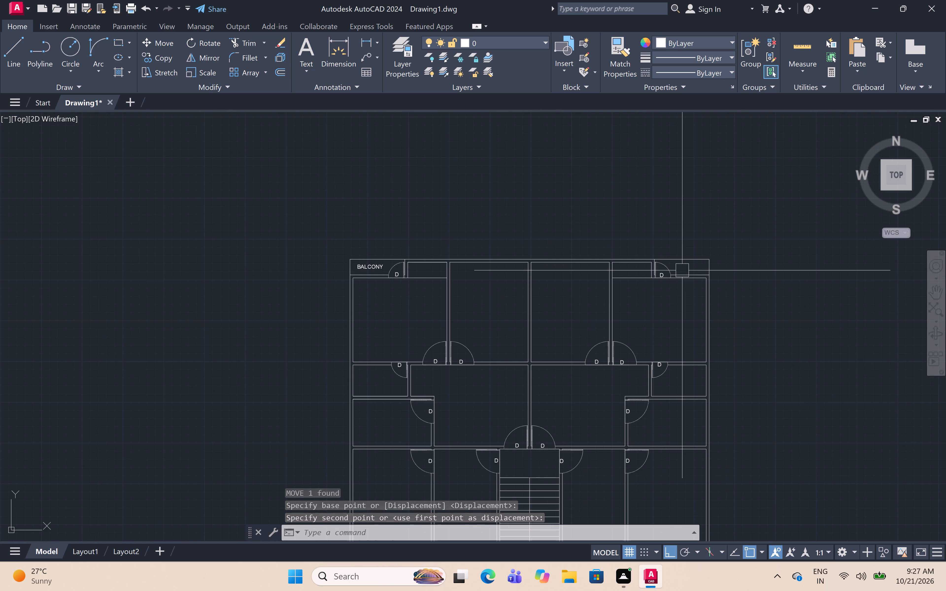
scroll(682, 270, "up", 6)
middle_click_drag(682, 270, 633, 322)
scroll(633, 322, "down", 2)
middle_click_drag(633, 322, 582, 344)
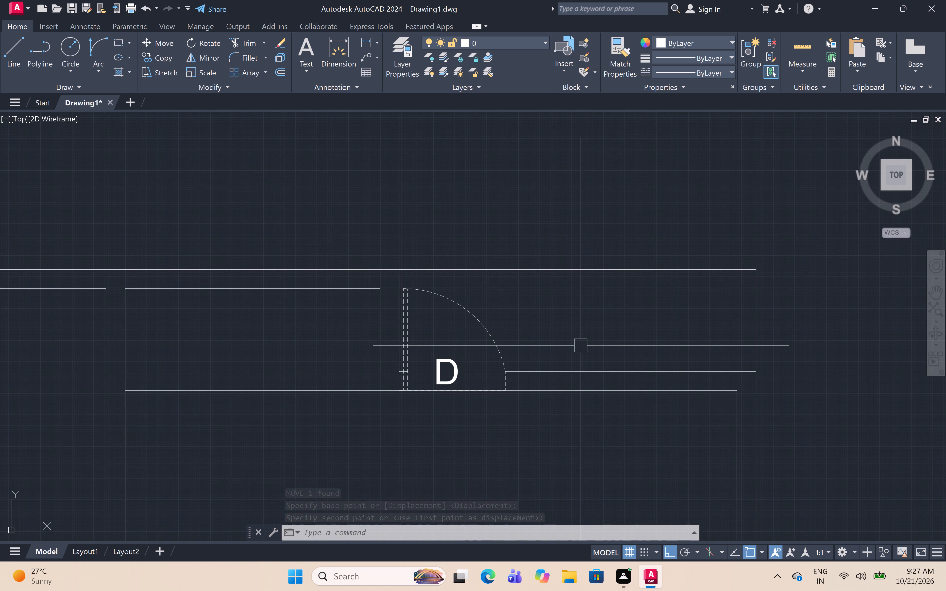
type("MY")
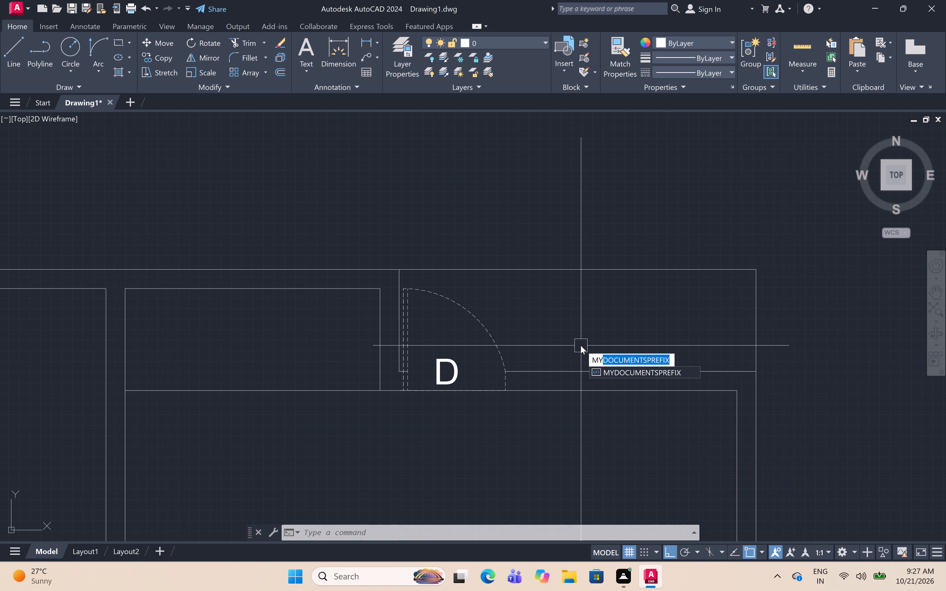
key("BackSpace")
key("BackSpace")
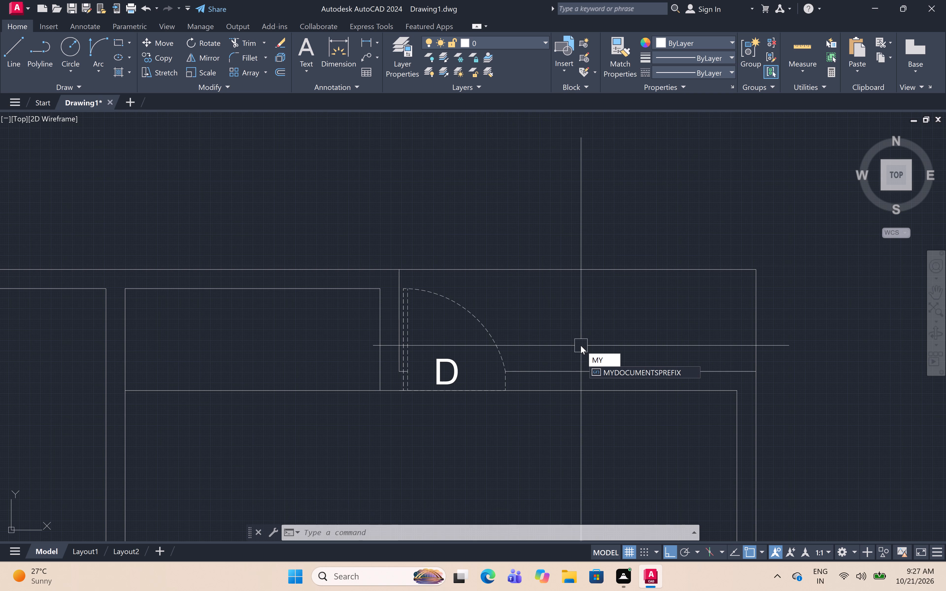
type("T")
key("space")
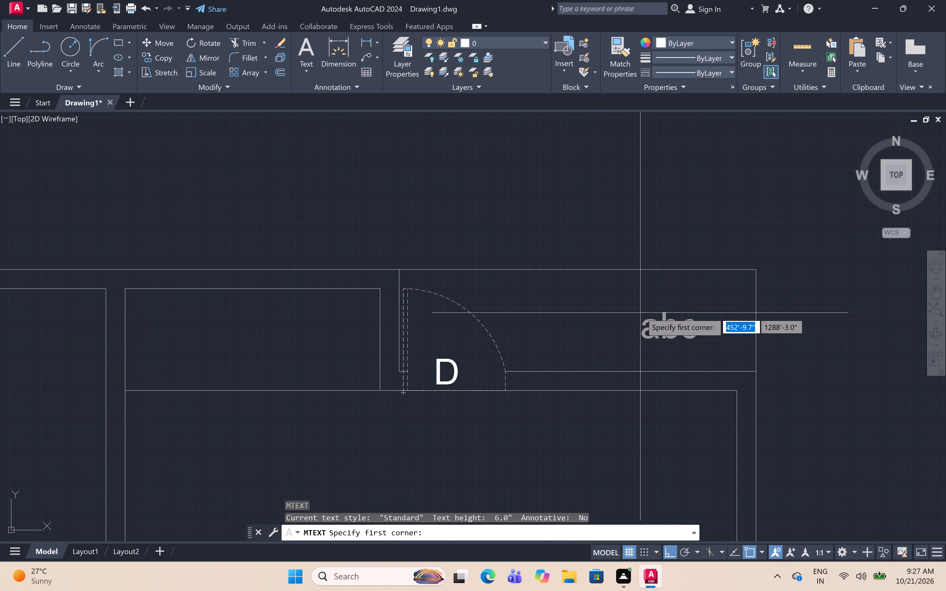
scroll(642, 313, "up", 1)
middle_click_drag(642, 313, 642, 295)
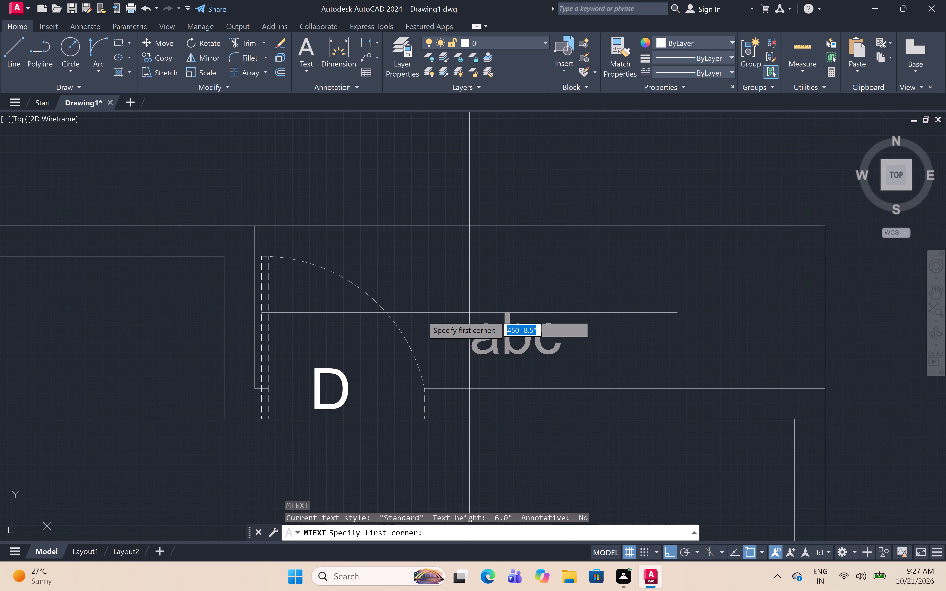
left_click(480, 267)
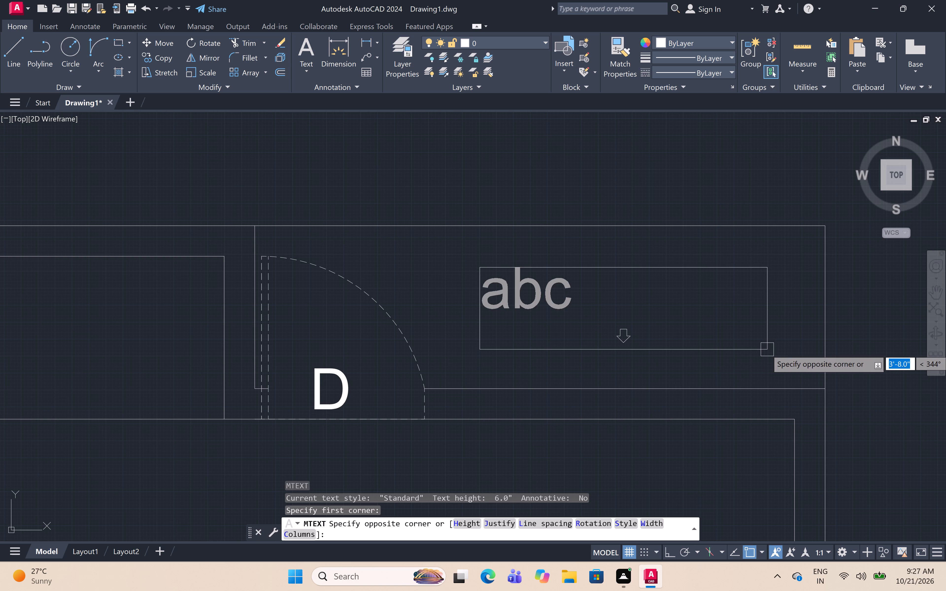
left_click(767, 349)
type("BALCONT")
key("BackSpace")
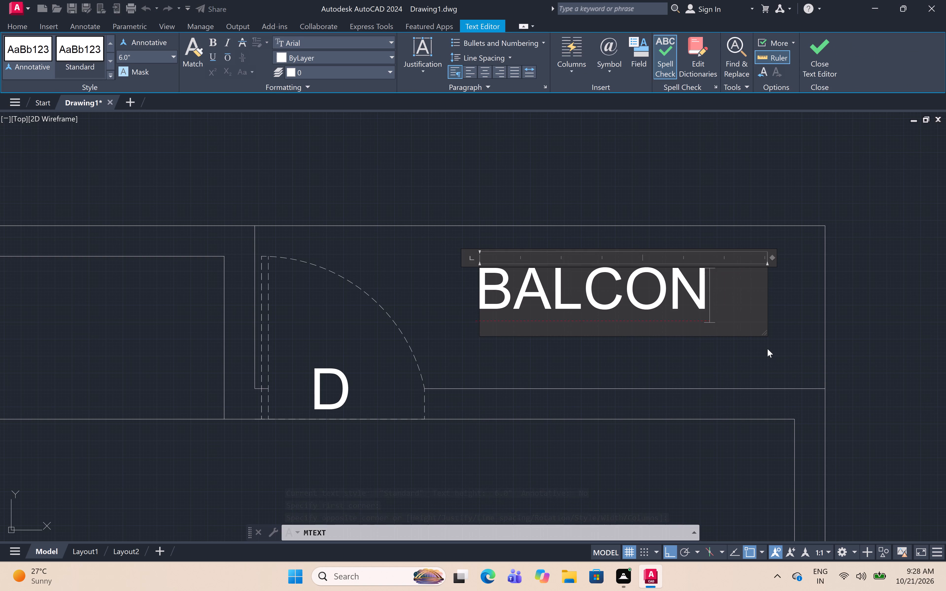
key("y")
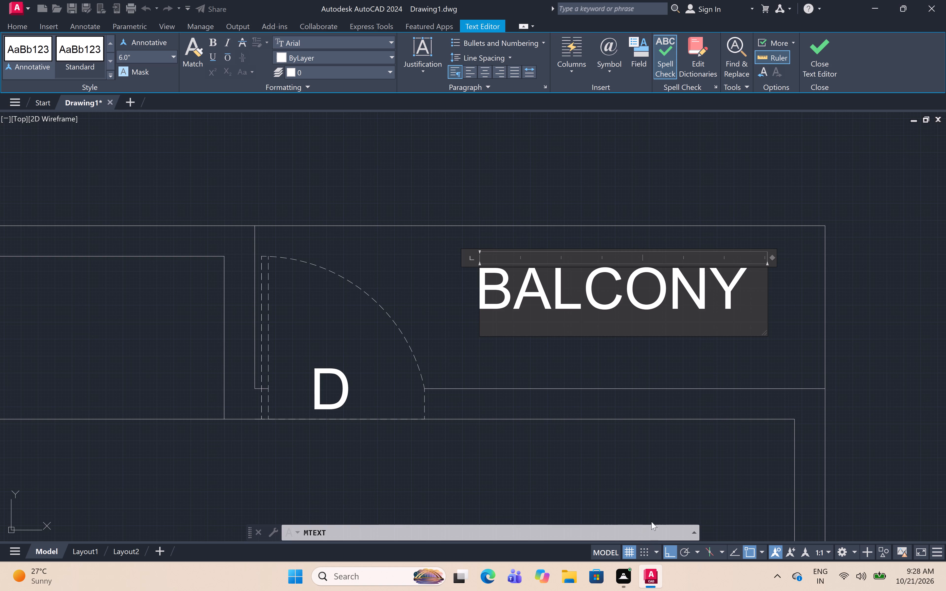
left_click(624, 368)
Move the upper-right BALCONY label slightly down and toward the balcony door.
scroll(623, 365, "down", 4)
middle_click_drag(623, 365, 650, 322)
scroll(638, 314, "up", 3)
left_click(639, 309)
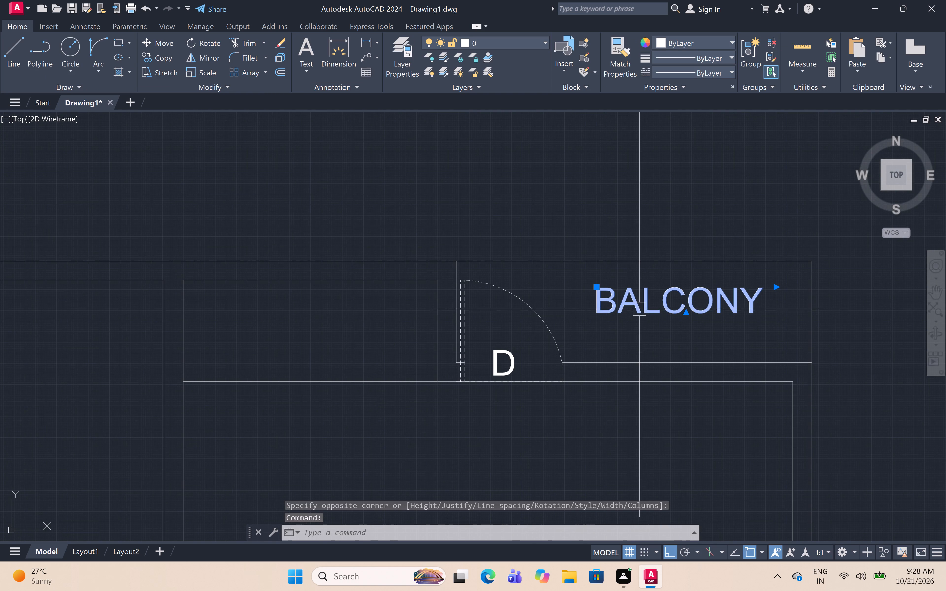
type("M")
key("space")
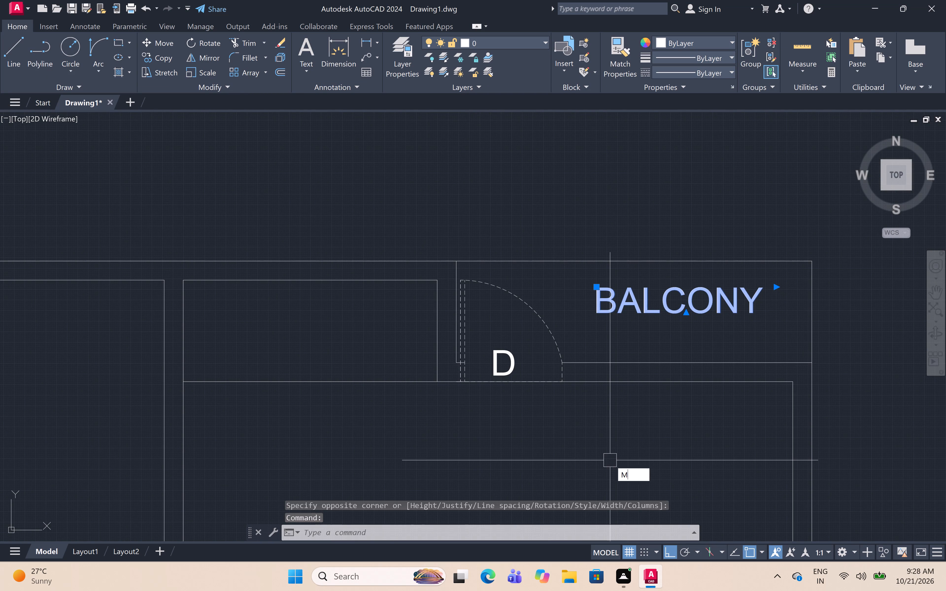
left_click(666, 306)
left_click(667, 317)
Move the upper-right BALCONY label horizontally to the right, clear of the door swing.
left_click(667, 315)
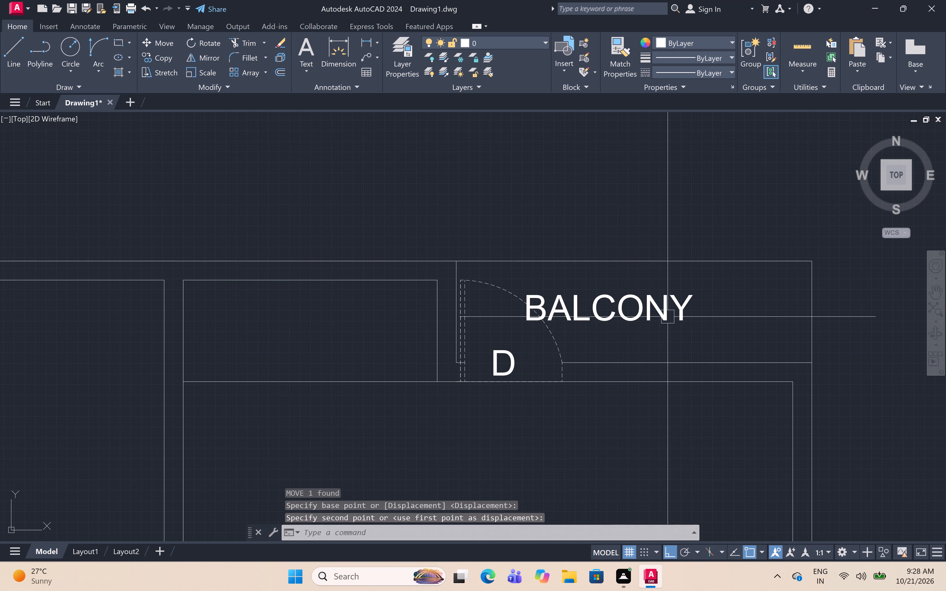
type("M")
key("space")
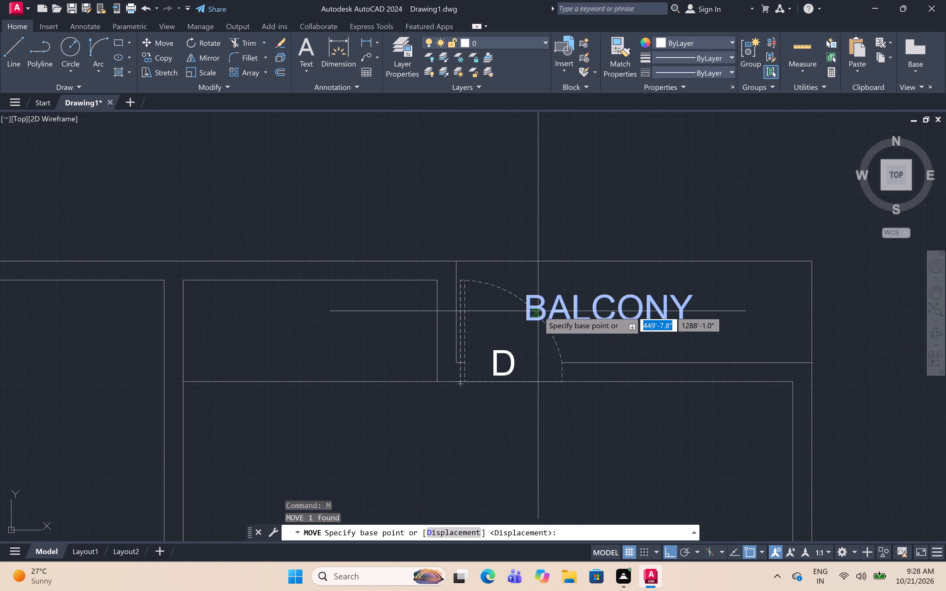
left_click(563, 304)
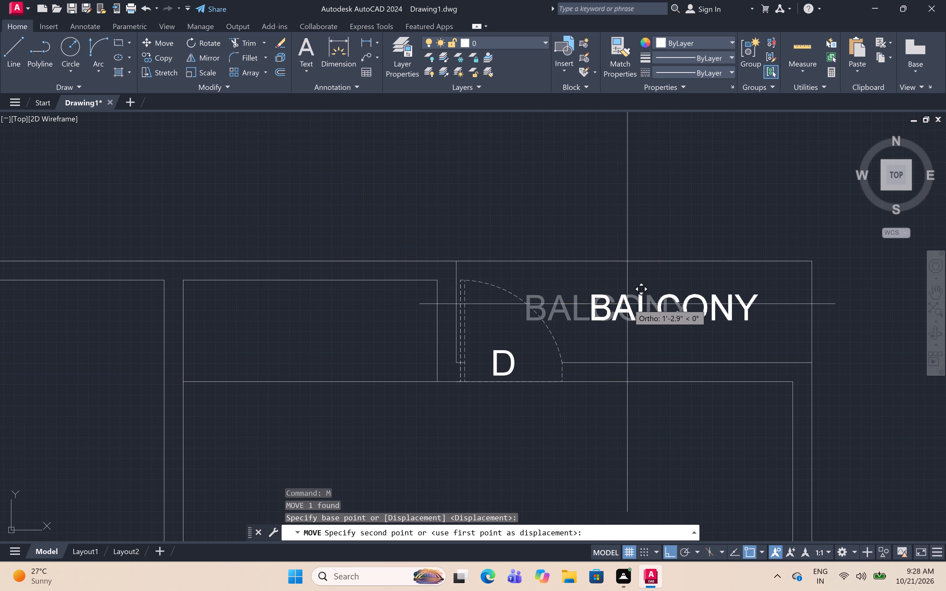
left_click(639, 310)
Add the multiline text label "BEDROOM" with 12'0"X10'9" on its second line in the upper-left room below the balcony.
scroll(630, 286, "down", 6)
middle_click_drag(632, 253, 654, 214)
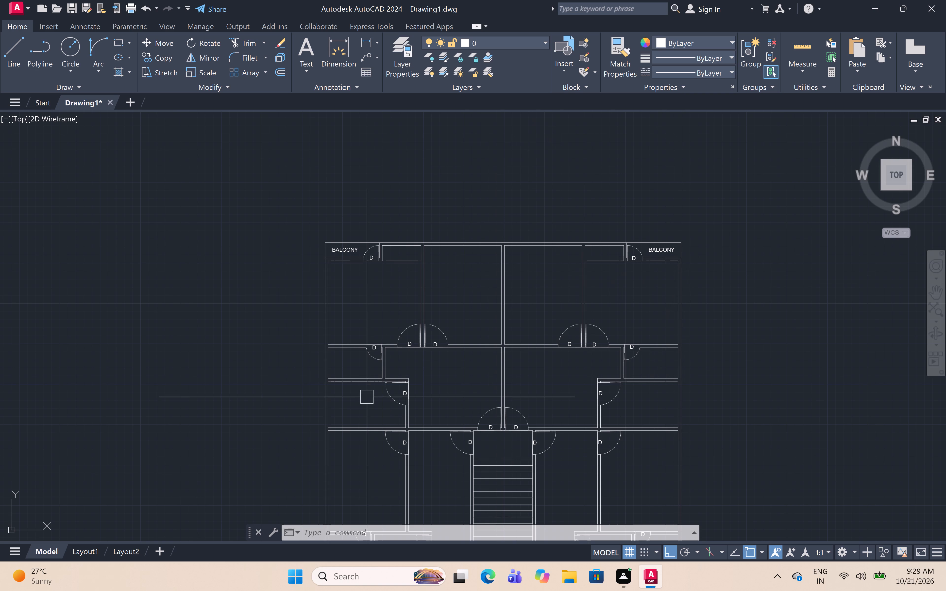
scroll(364, 326, "up", 3)
middle_click_drag(363, 323, 405, 271)
scroll(405, 272, "down", 1)
middle_click_drag(405, 272, 400, 369)
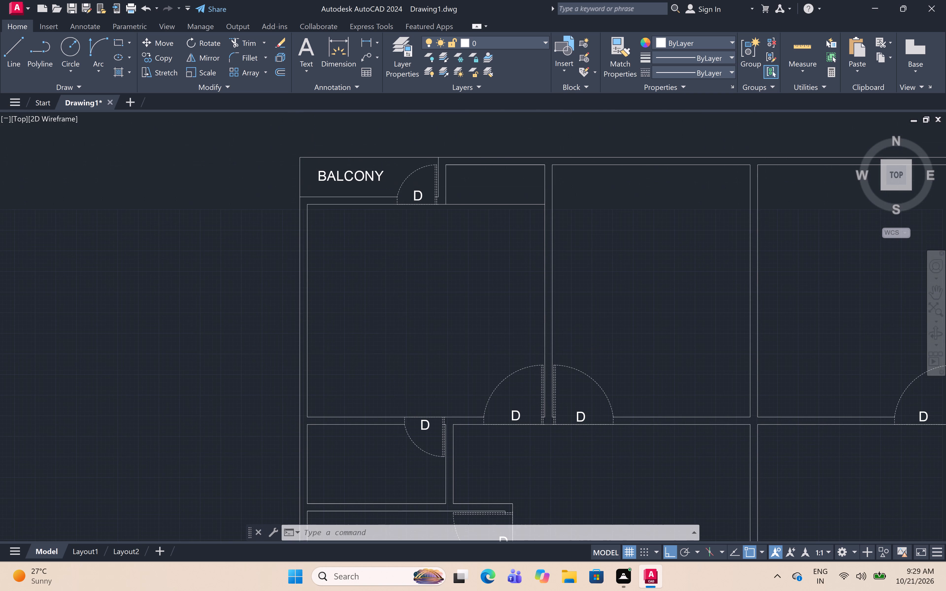
type("MT")
key("space")
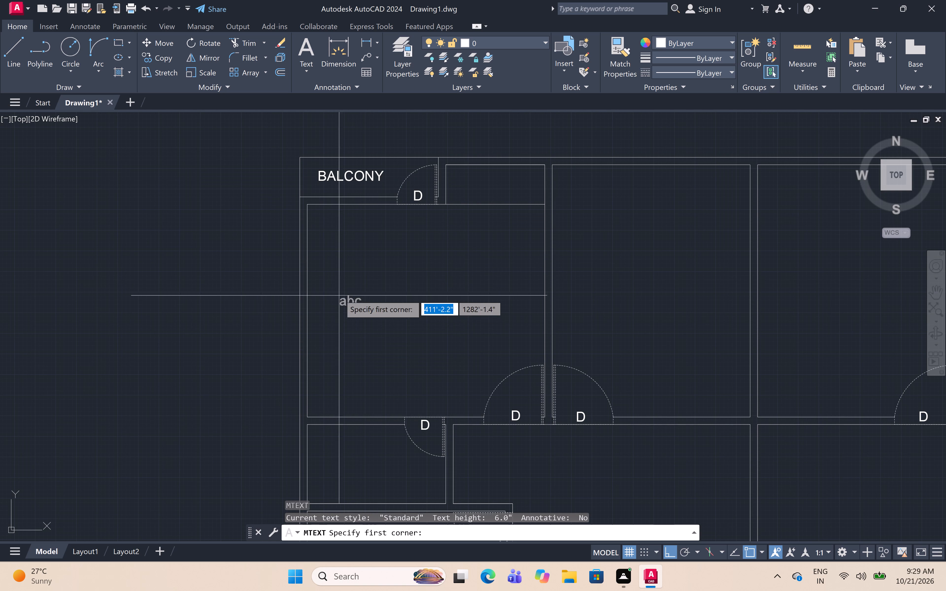
left_click(369, 271)
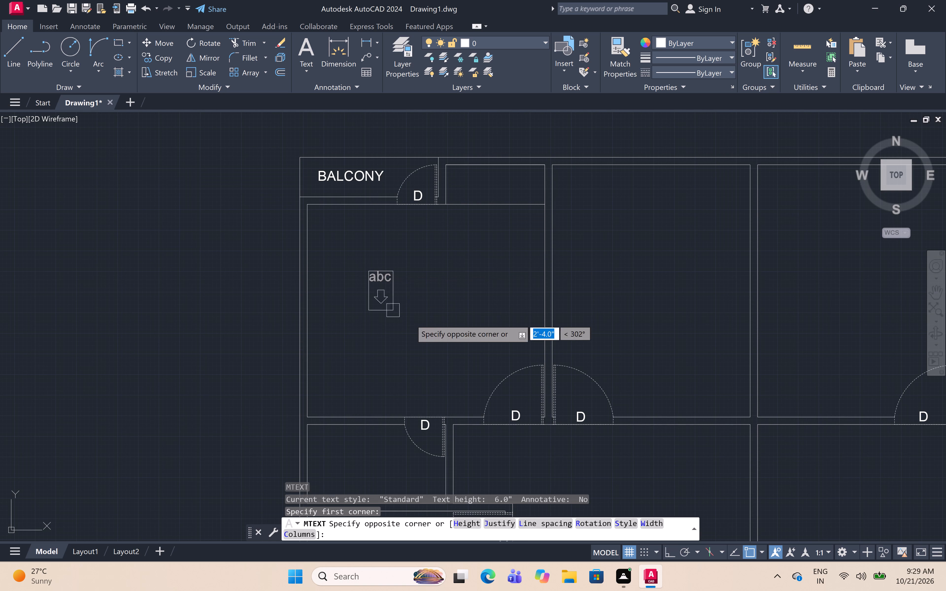
left_click(495, 321)
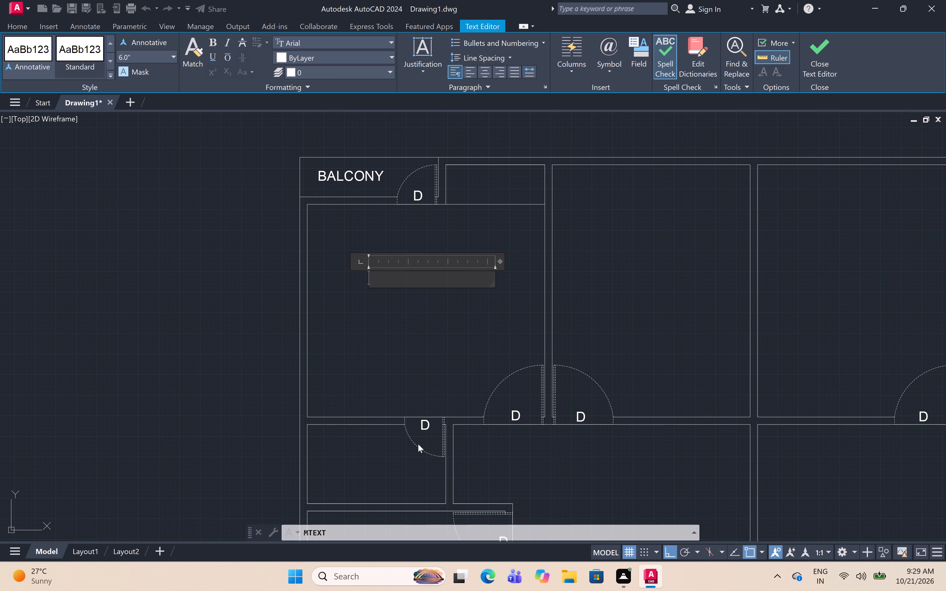
scroll(399, 288, "up", 1)
middle_click_drag(399, 288, 401, 311)
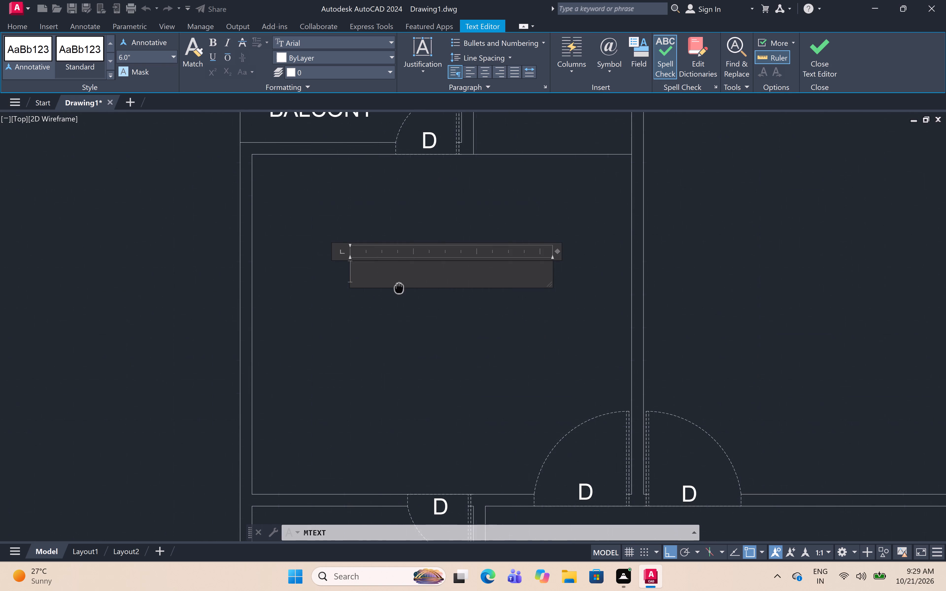
middle_click_drag(401, 311, 404, 358)
scroll(386, 378, "up", 1)
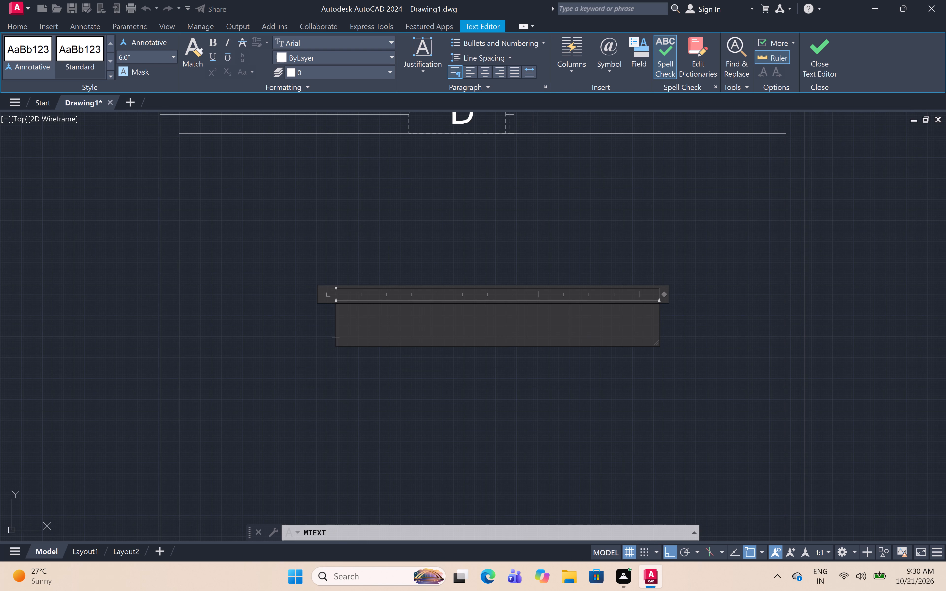
type("BED")
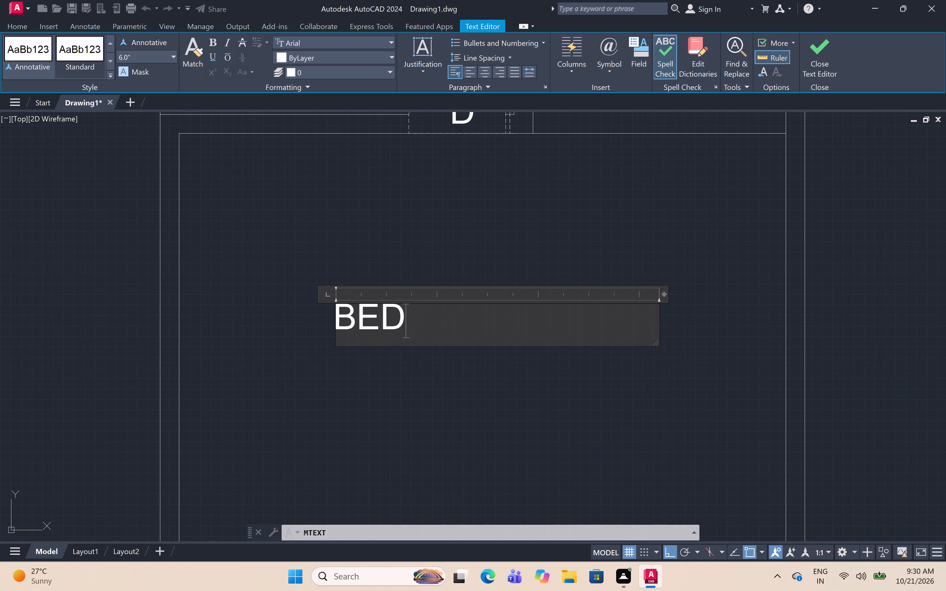
type("ROOM")
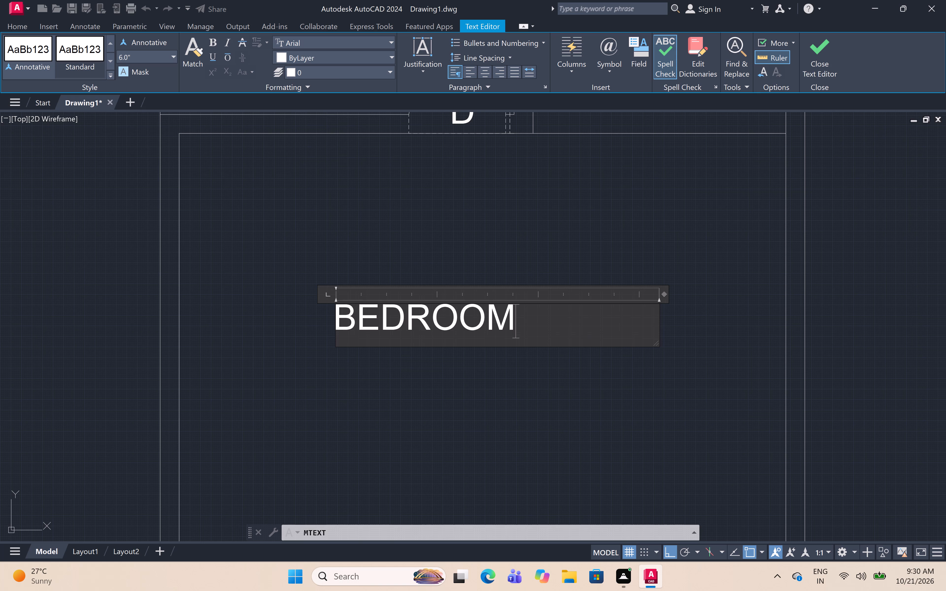
key("Return")
type("12'")
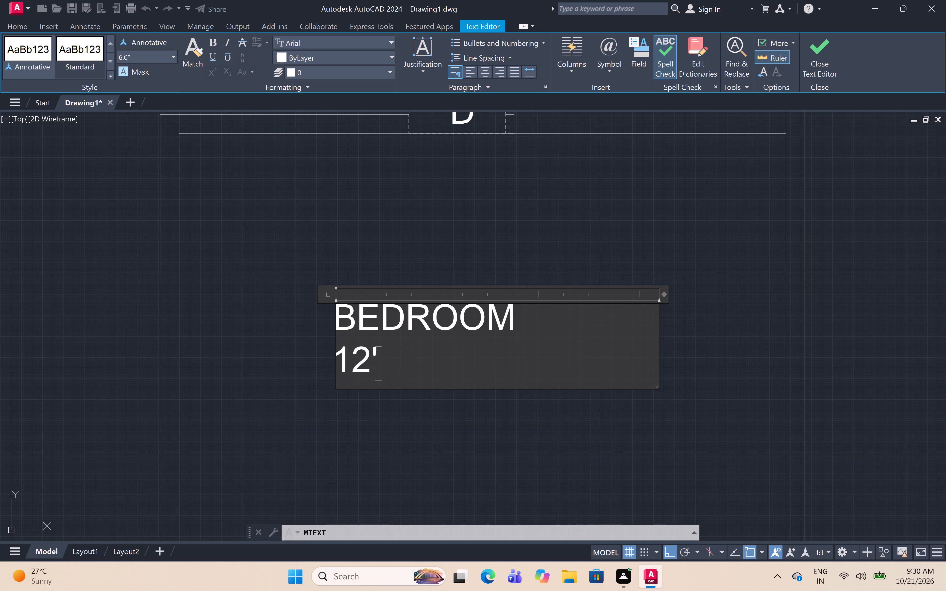
type("0\"")
key("x")
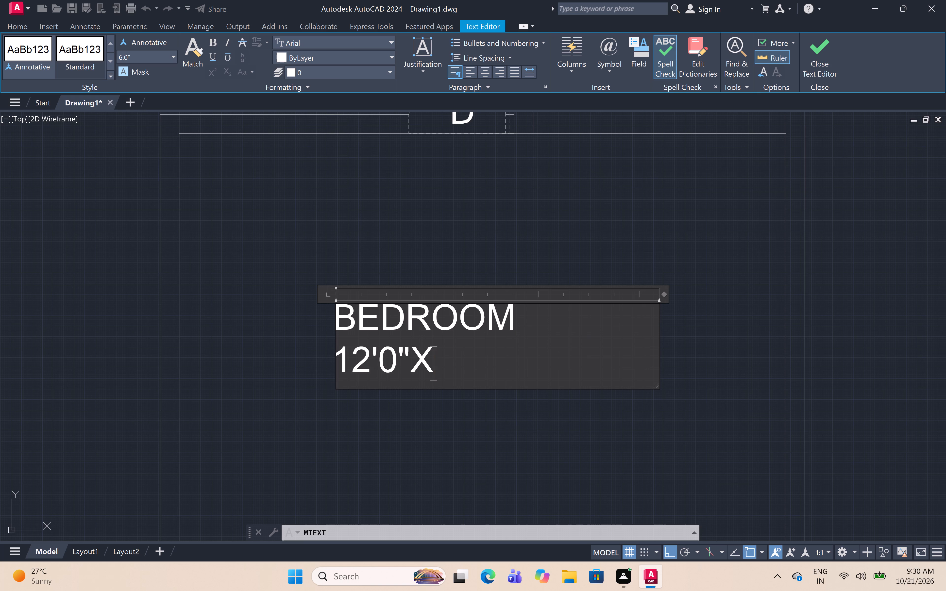
type("10'9\"")
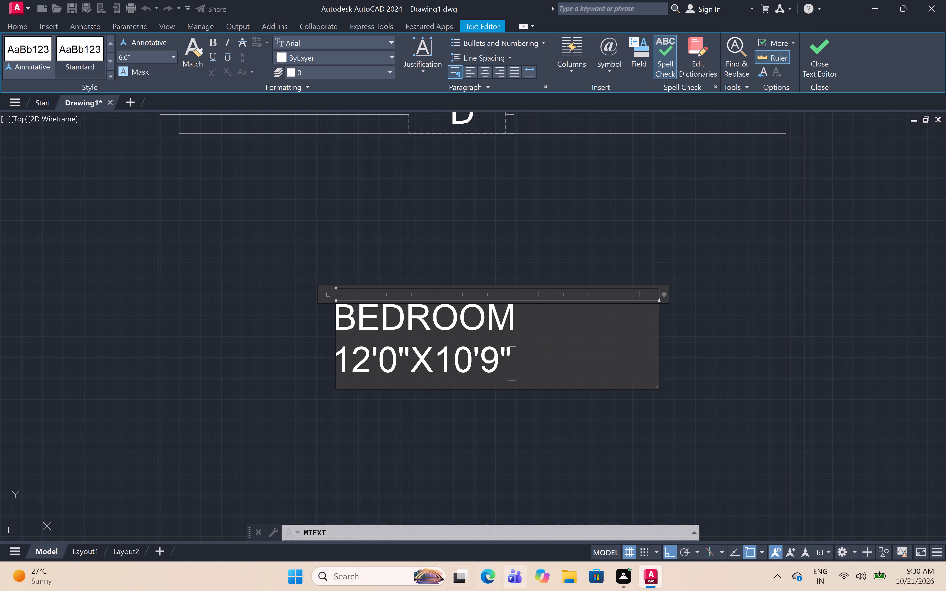
left_click(552, 414)
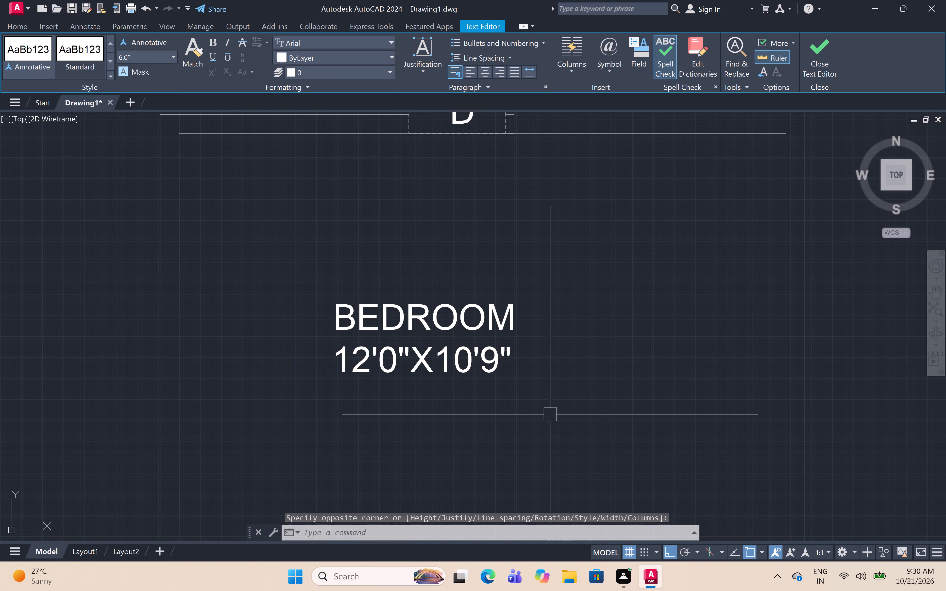
Add the multiline text label "BEDROOM" with 10'0"X12'9" on its second line in the adjoining top-row room to the right.
scroll(518, 327, "down", 6)
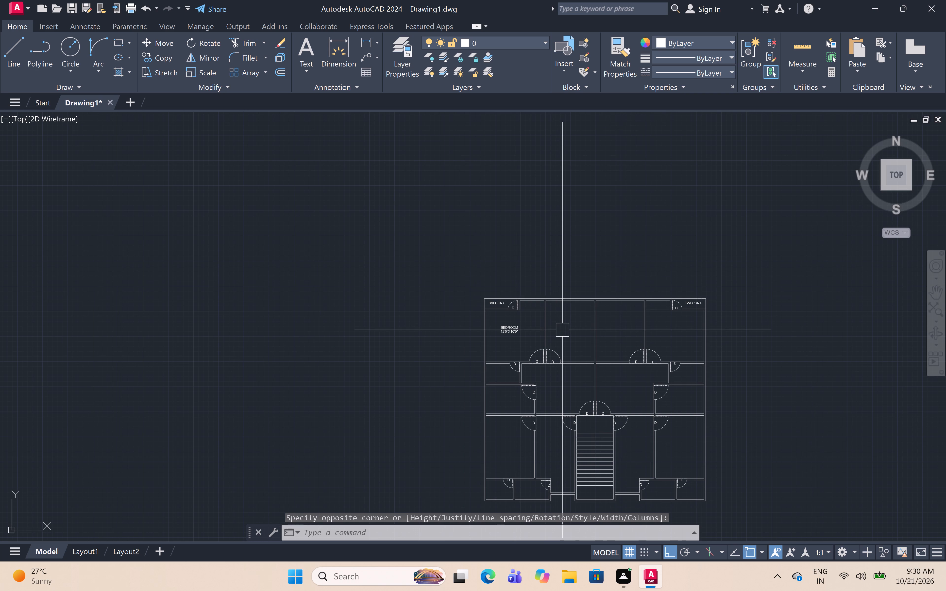
scroll(573, 320, "up", 3)
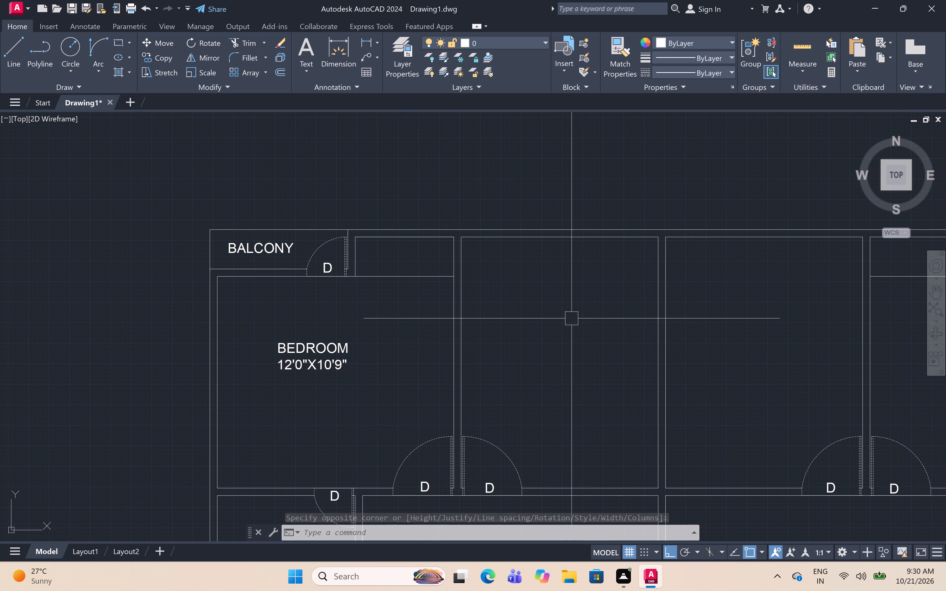
scroll(578, 343, "up", 1)
type("MT")
key("space")
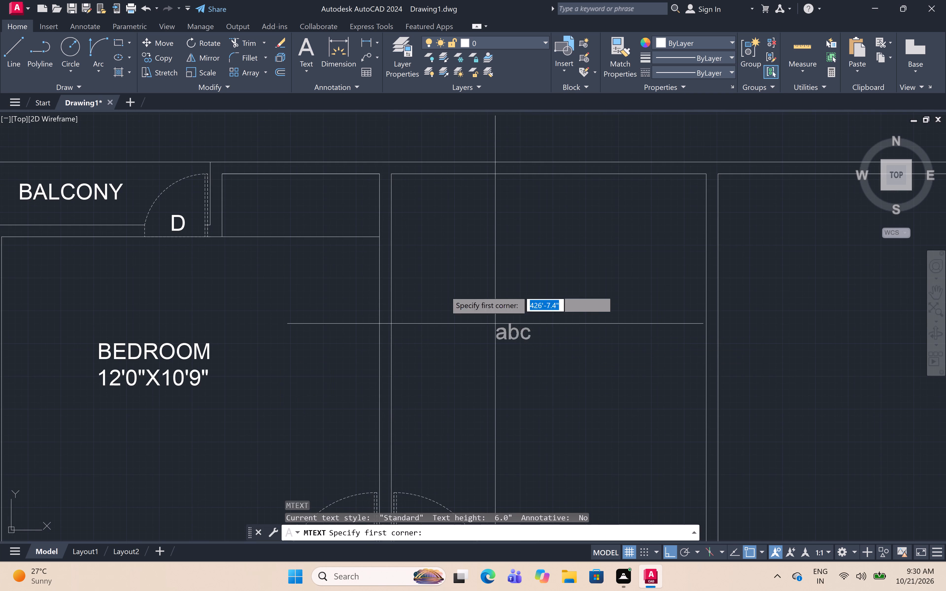
left_click(486, 296)
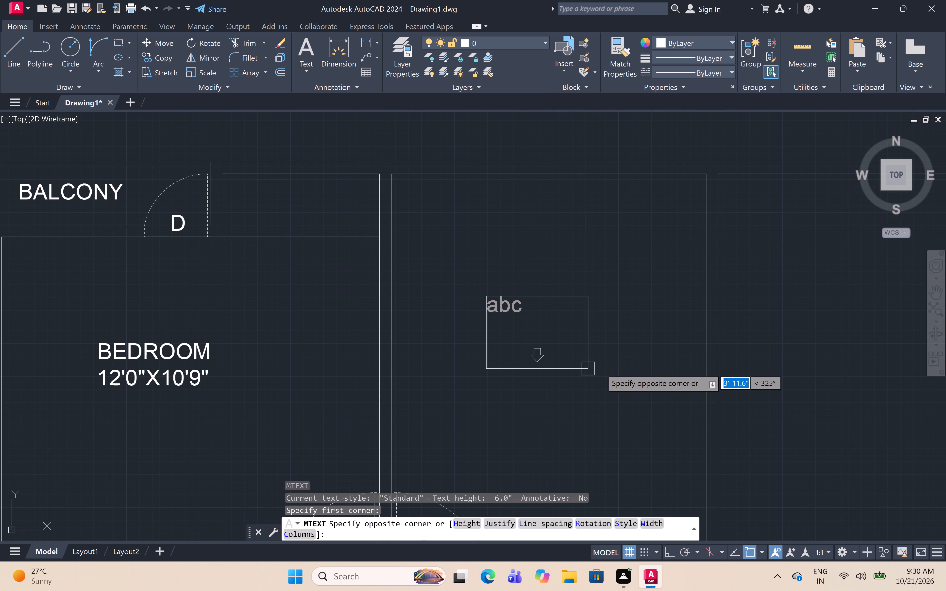
left_click(631, 368)
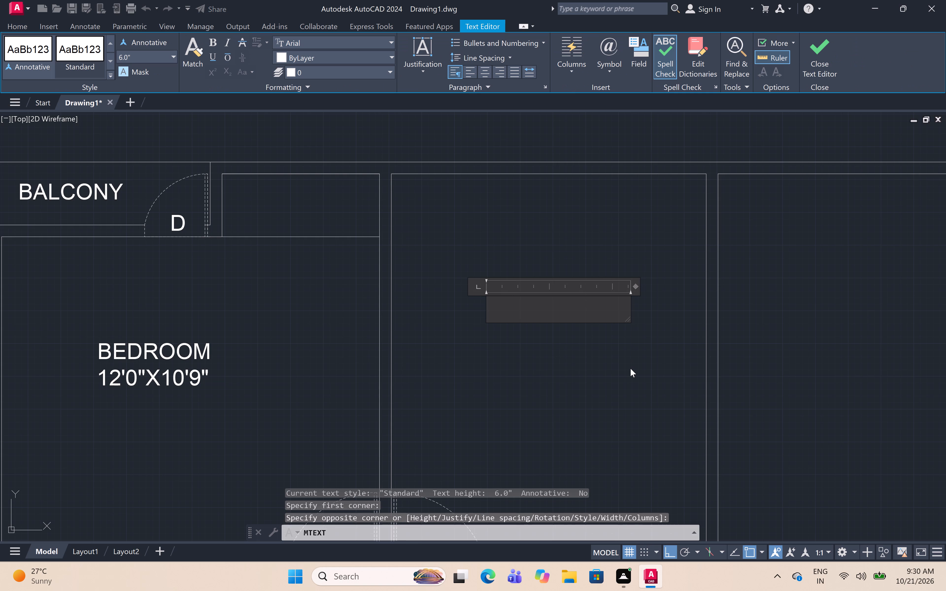
type("BEDR")
type("OOM")
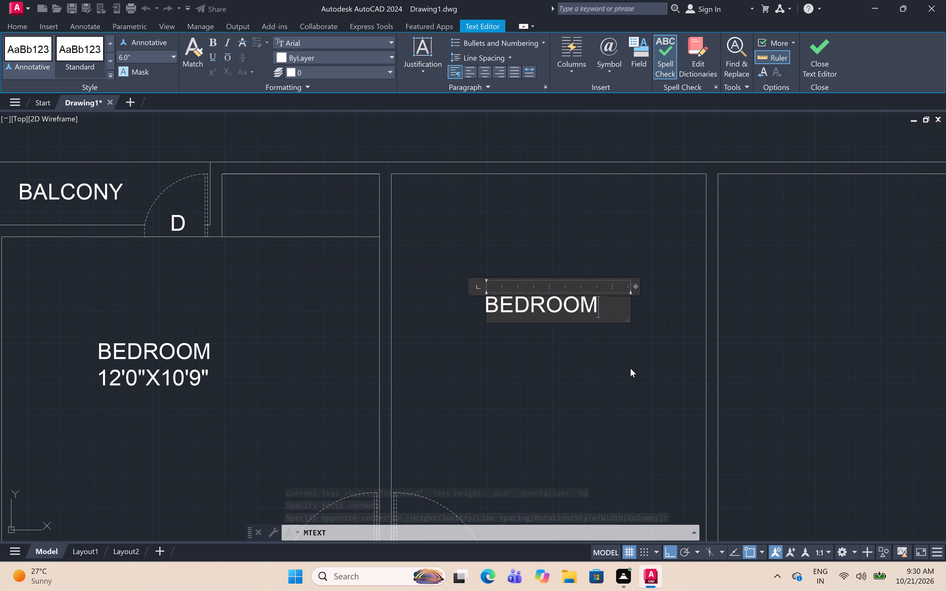
key("Return")
type("10'0\"")
key("x")
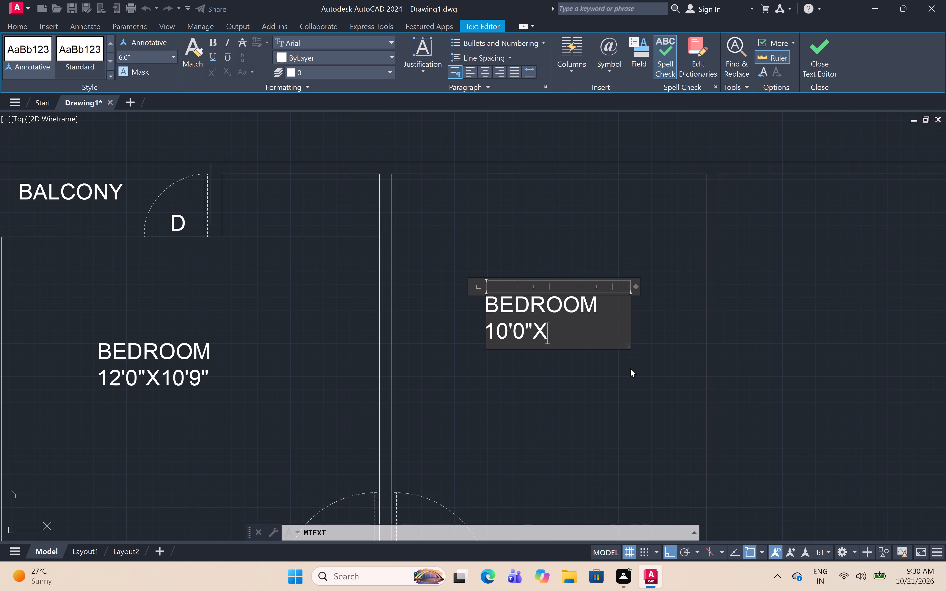
type("12'9\"")
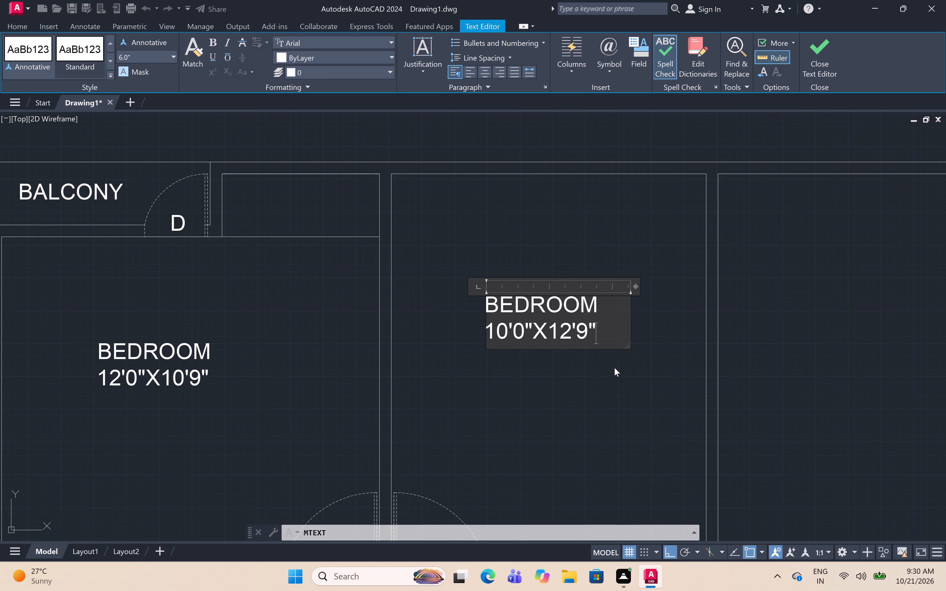
left_click(542, 358)
Move the 10'0"X12'9" BEDROOM label to the left and slightly down within its room, with Ortho turned off.
scroll(543, 320, "down", 5)
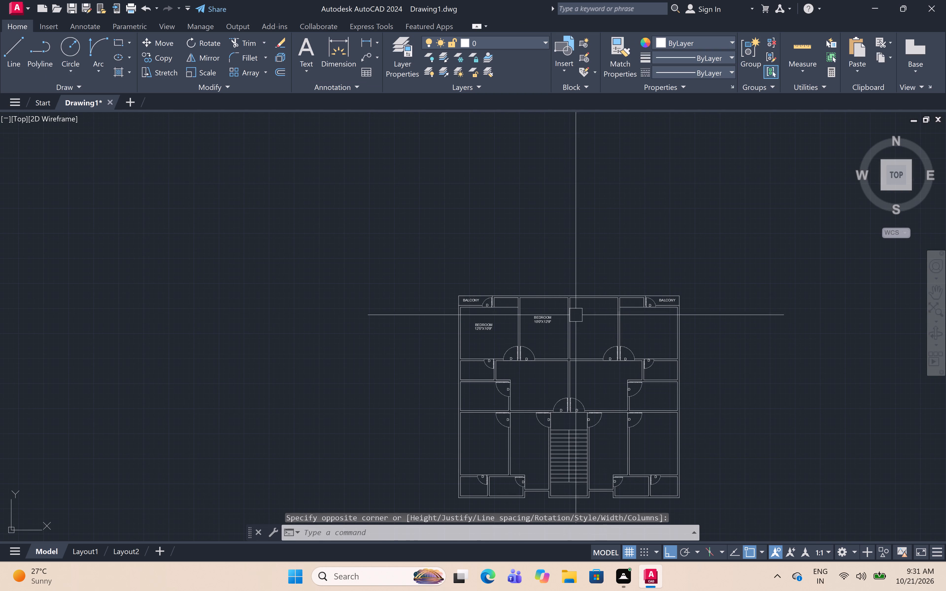
scroll(531, 328, "up", 6)
scroll(553, 297, "down", 4)
middle_click_drag(553, 297, 514, 356)
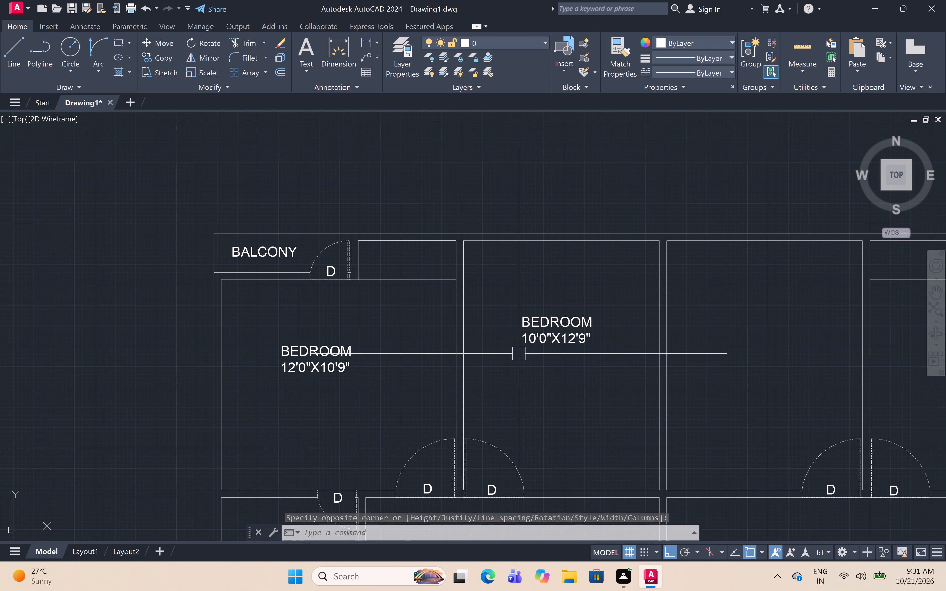
left_click(530, 343)
scroll(551, 381, "up", 1)
middle_click_drag(551, 380, 541, 364)
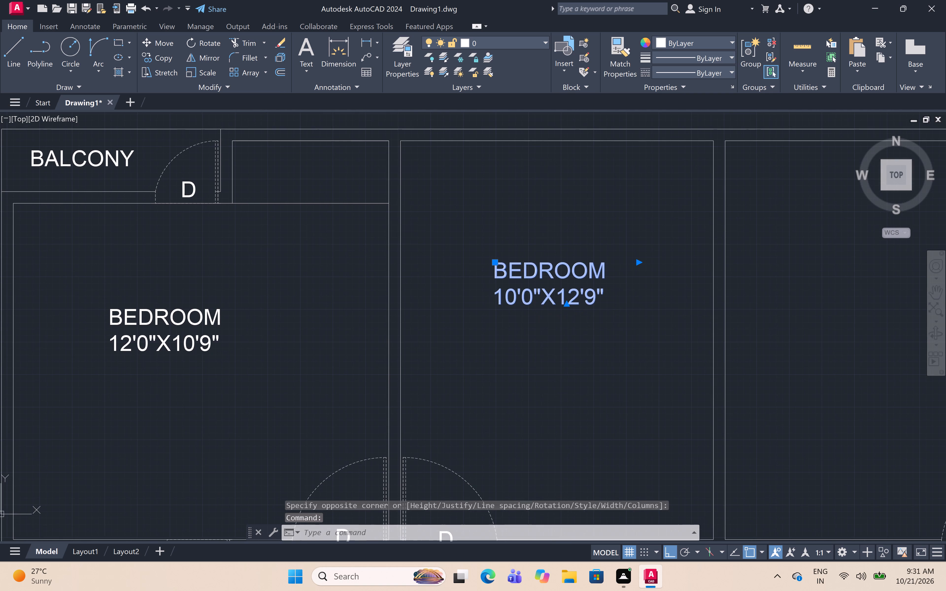
type("M")
key("space")
left_click(526, 298)
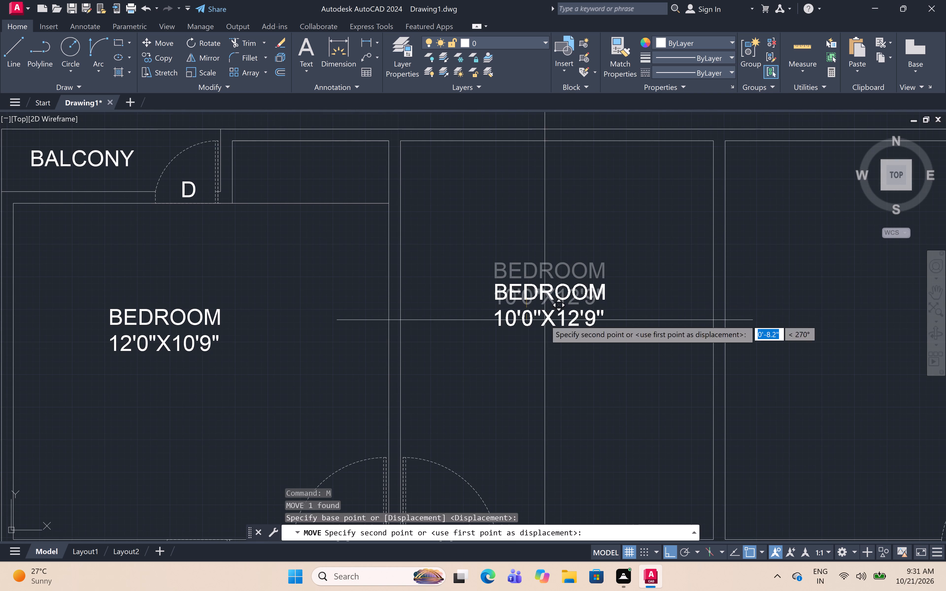
key("F8")
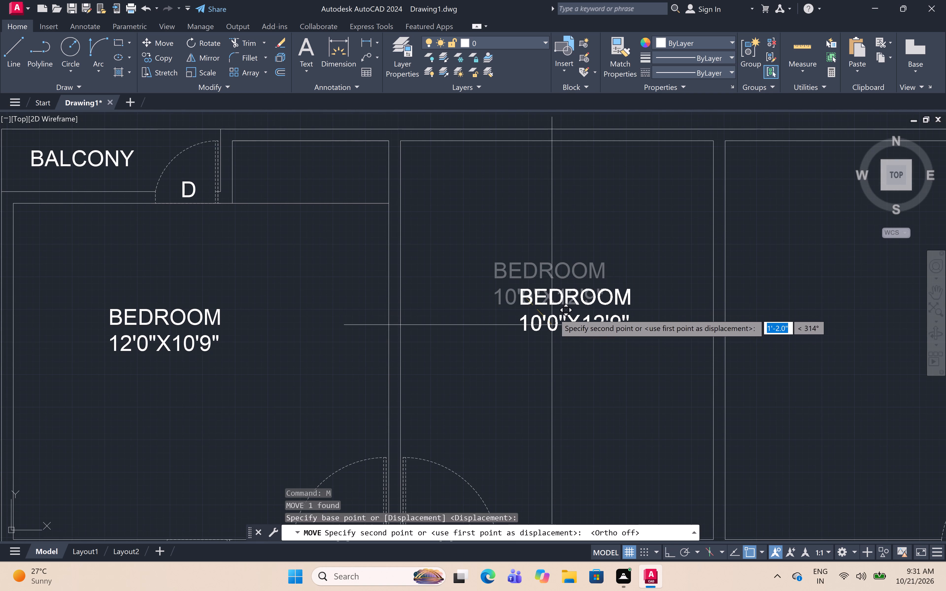
left_click(553, 313)
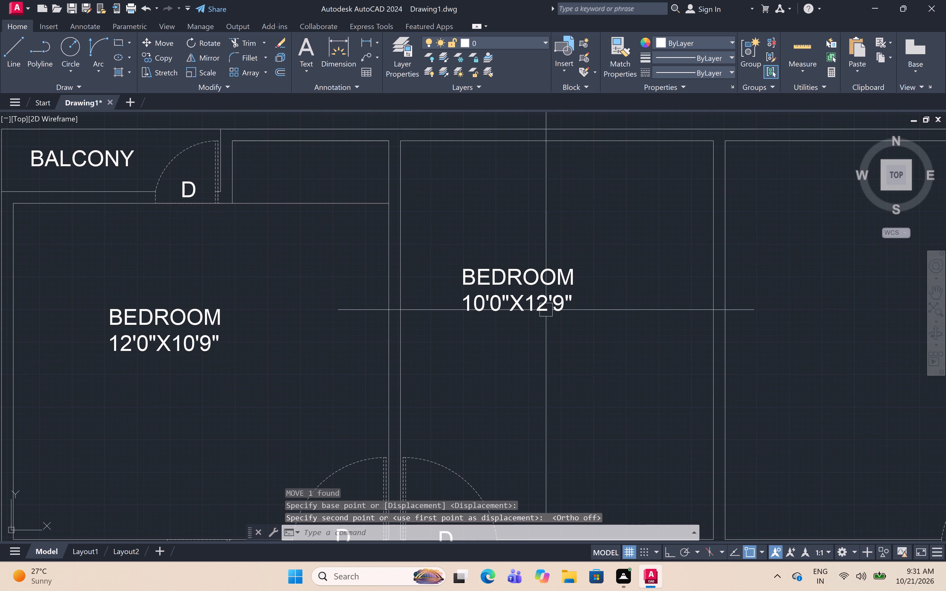
Move the 10'0"X12'9" BEDROOM label back to the right and slightly down, centring it between its room's side walls.
left_click(536, 303)
type("M")
key("space")
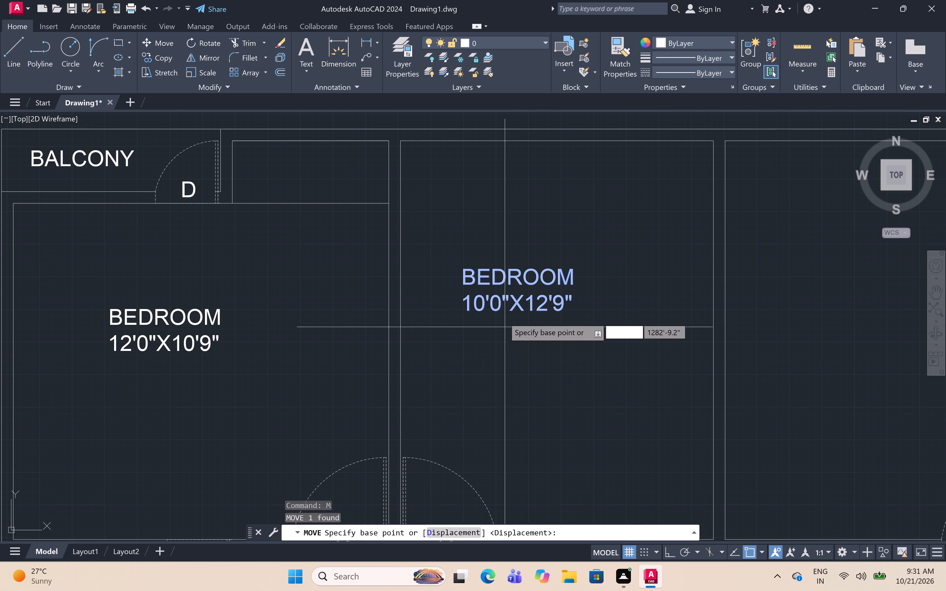
left_click(502, 295)
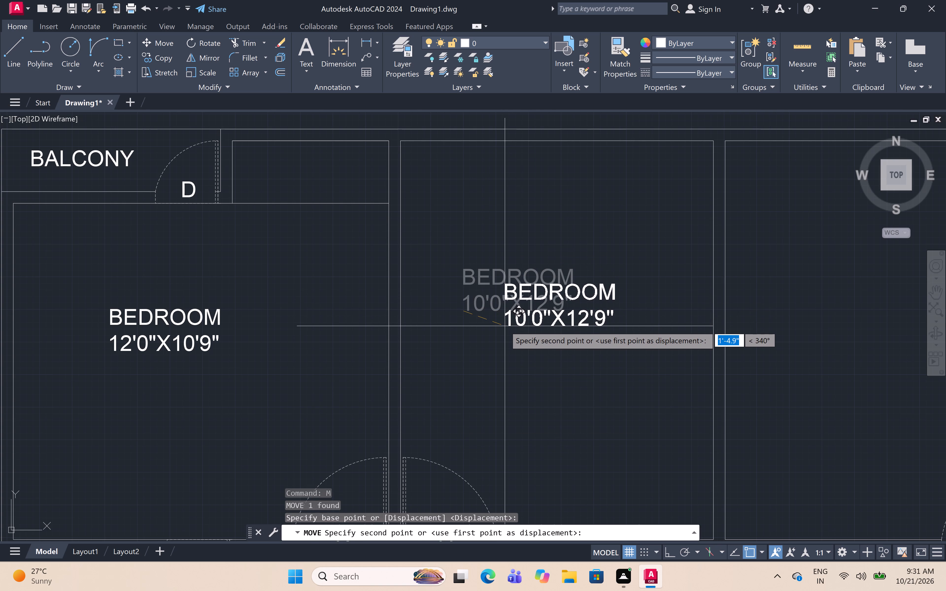
scroll(505, 326, "up", 5)
left_click(487, 304)
scroll(486, 303, "down", 6)
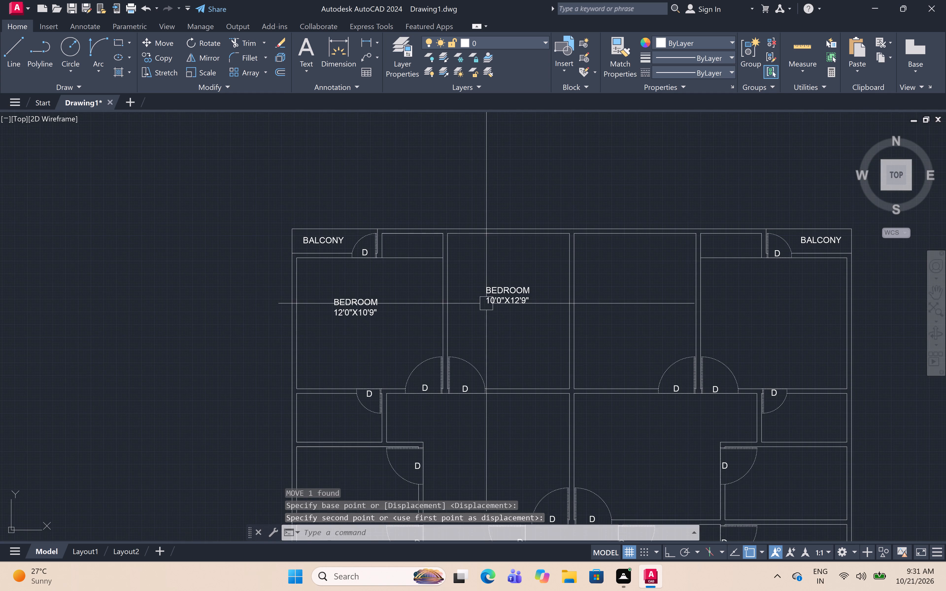
middle_click_drag(486, 303, 474, 288)
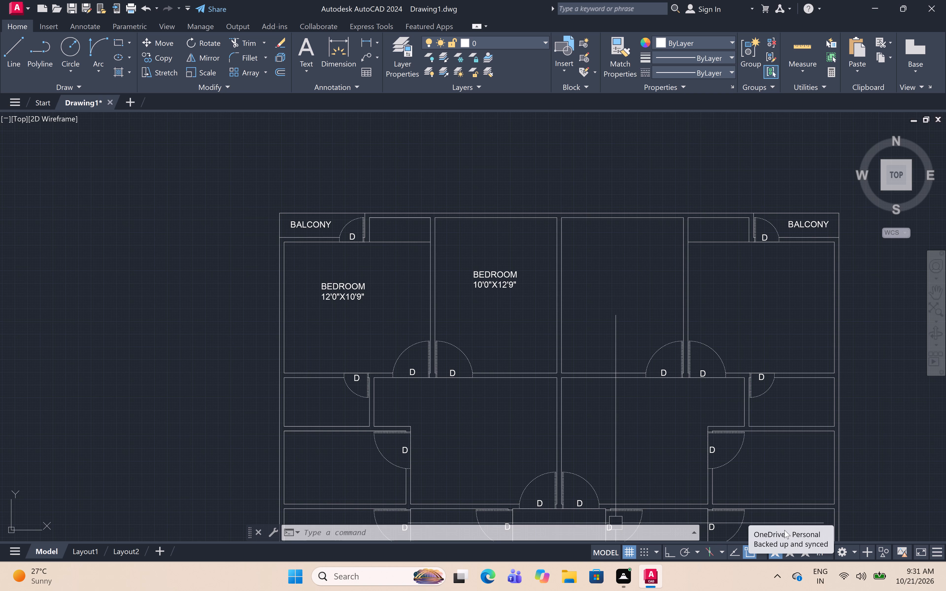
Add the multiline text label "BEDROOM" with 10'0"X12'9" on its second line in the third top-row room, right of the labelled 10'0"X12'9" bedroom.
scroll(784, 530, "down", 1)
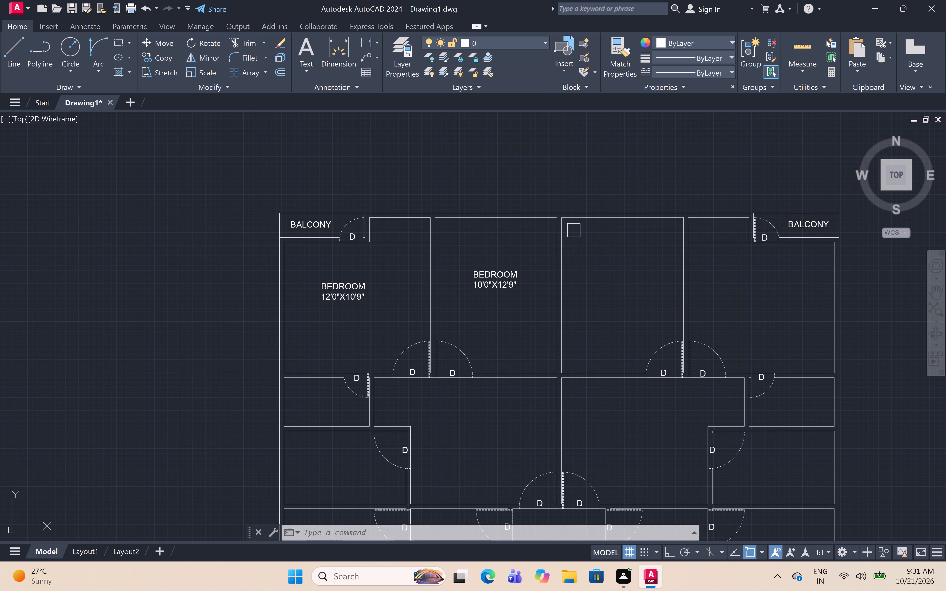
scroll(599, 279, "up", 2)
middle_click_drag(599, 279, 543, 256)
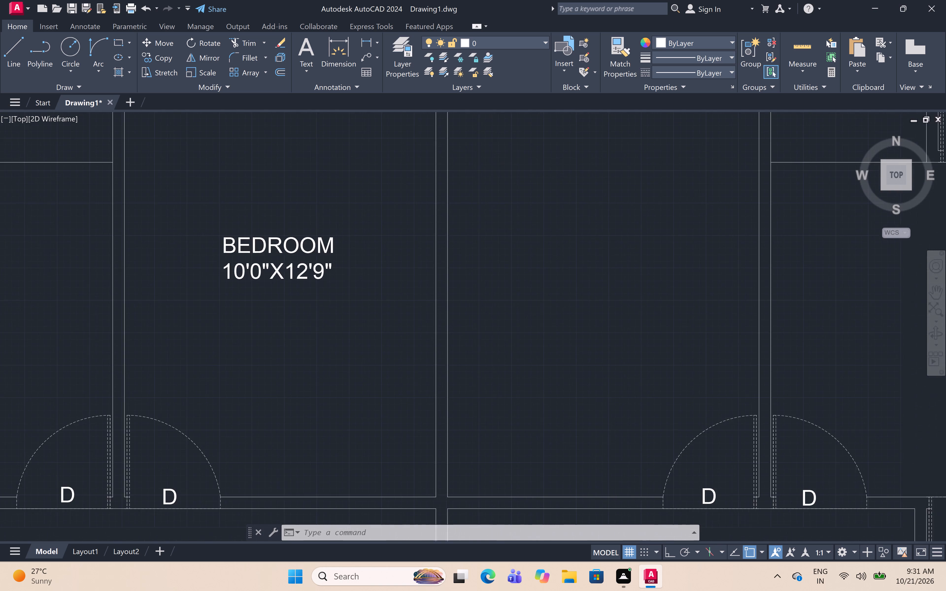
scroll(544, 256, "down", 1)
type("MT")
key("space")
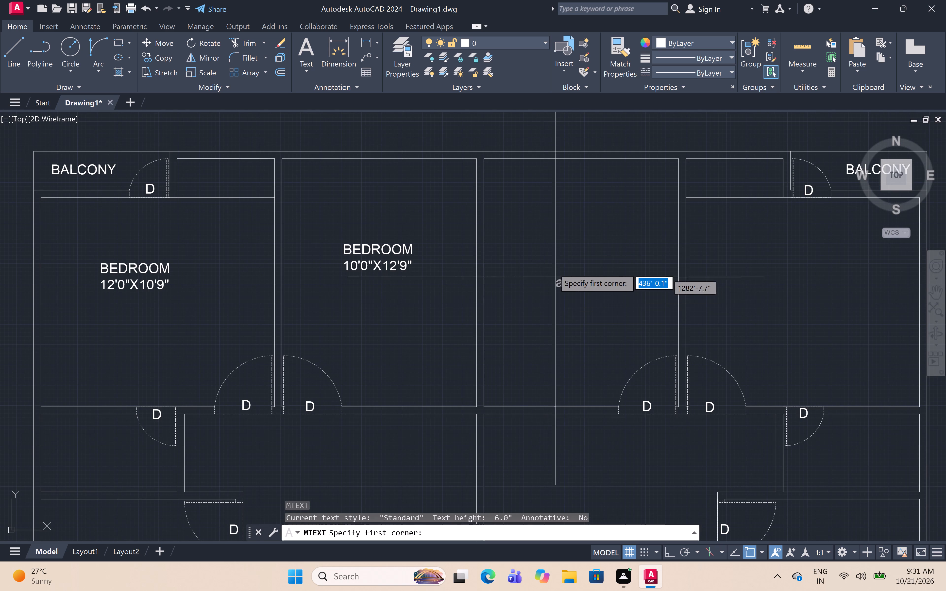
left_click(529, 238)
left_click(652, 294)
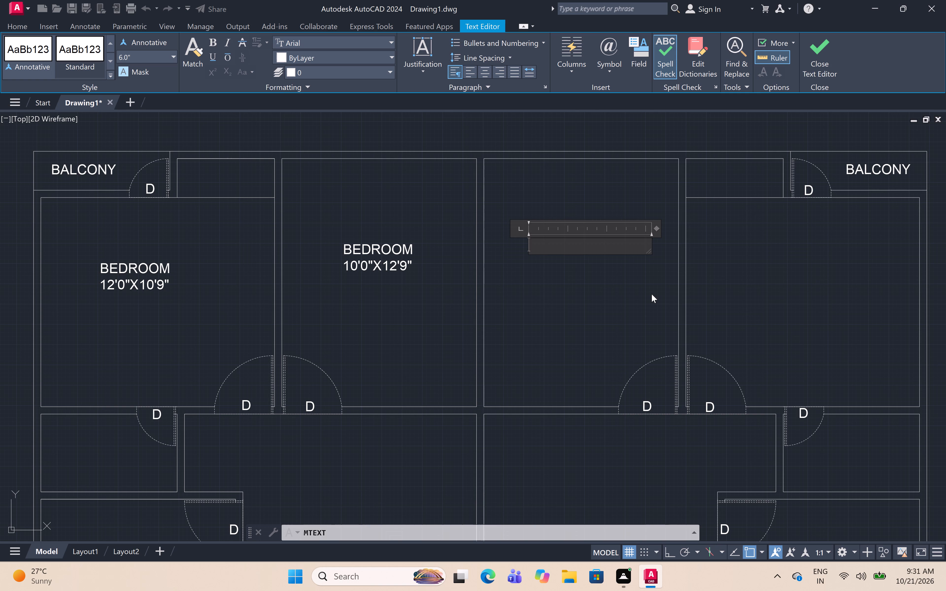
type("BEDROO")
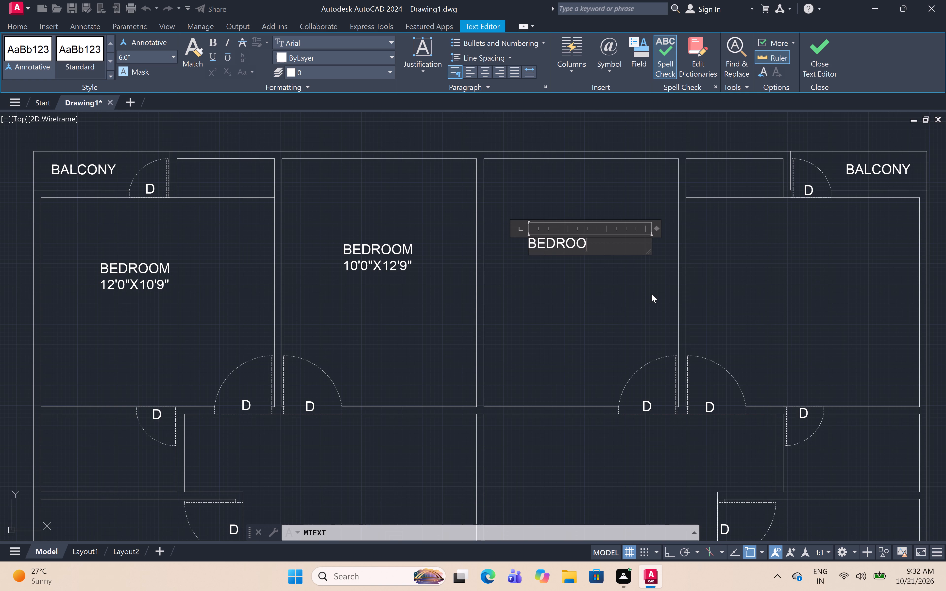
key("m")
key("Return")
type("10'0\"")
key("x")
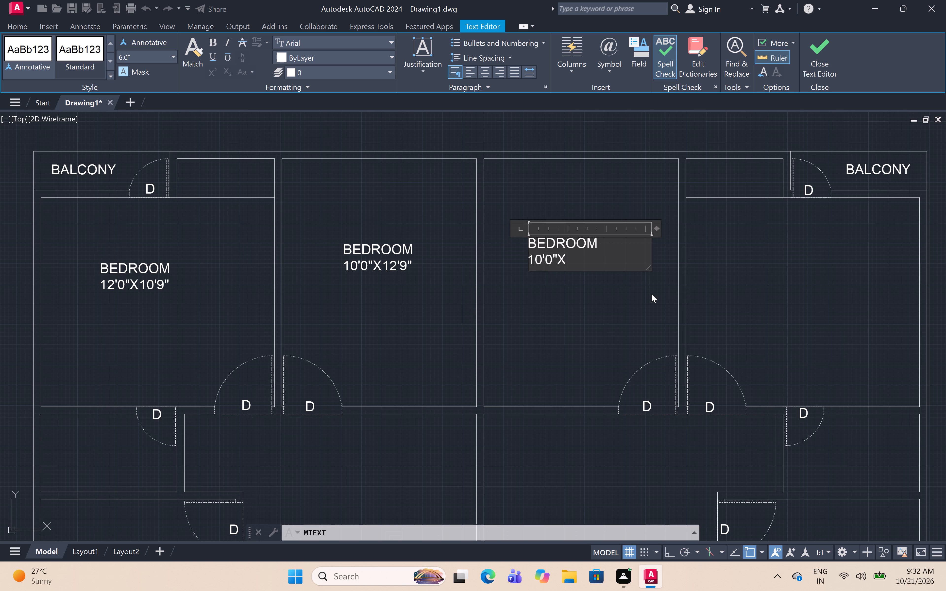
type("12'9\"")
left_click(613, 292)
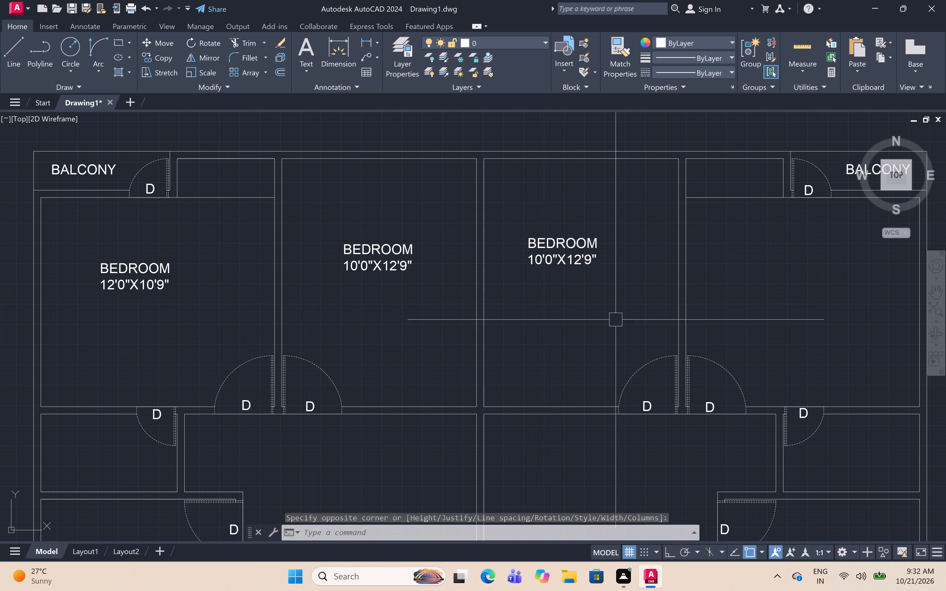
Move the new 10'0"X12'9" BEDROOM label right and slightly down, centring it between its room's side walls, level with the neighbouring bedroom label.
scroll(600, 303, "down", 3)
middle_click_drag(601, 301, 575, 289)
scroll(556, 263, "up", 4)
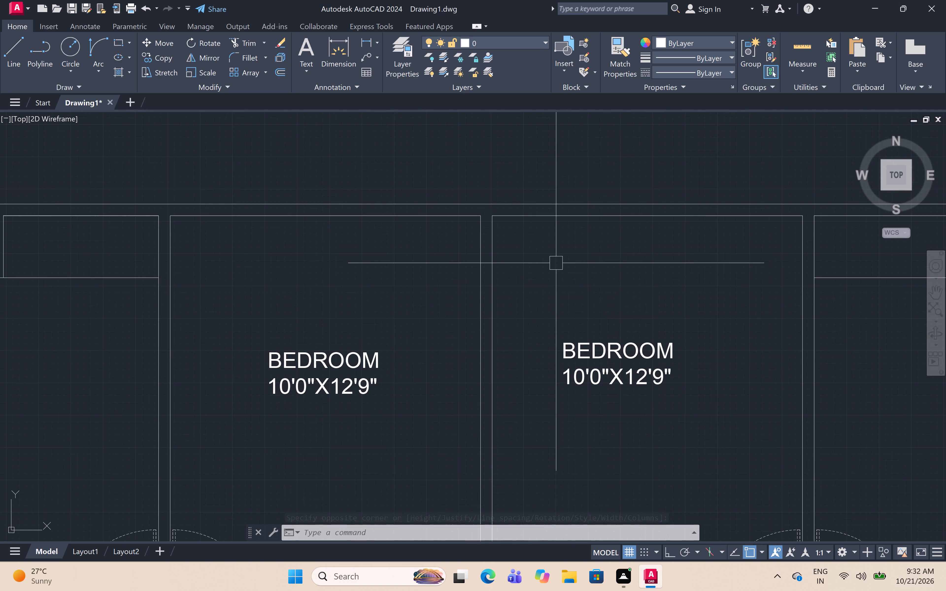
scroll(610, 350, "down", 1)
left_click_drag(587, 351, 584, 351)
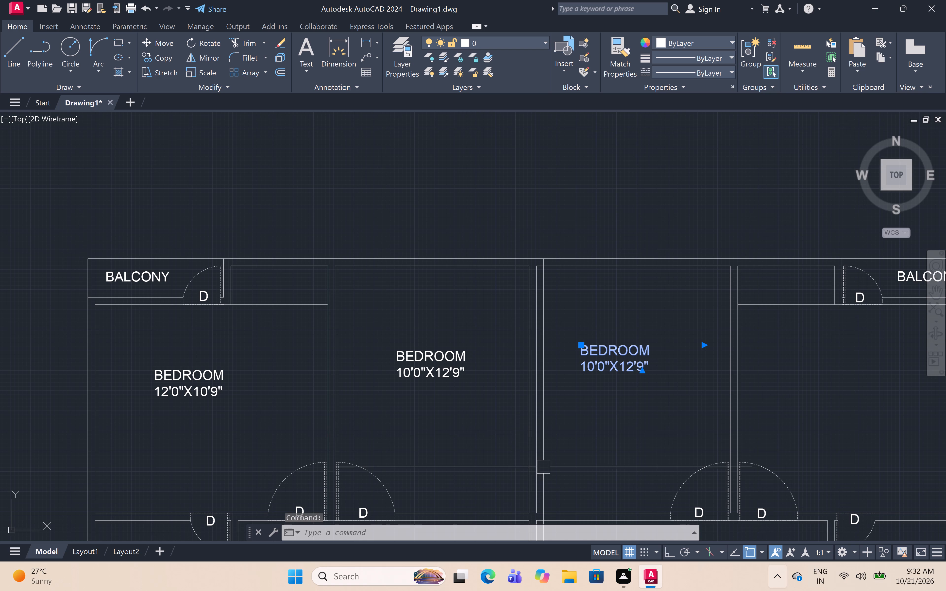
middle_click_drag(608, 433, 588, 388)
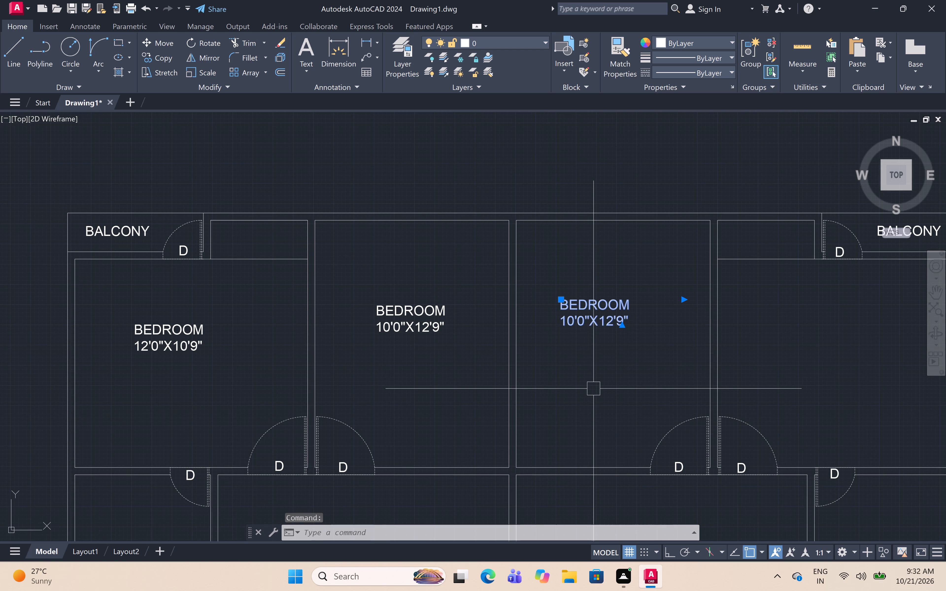
key("m")
key("space")
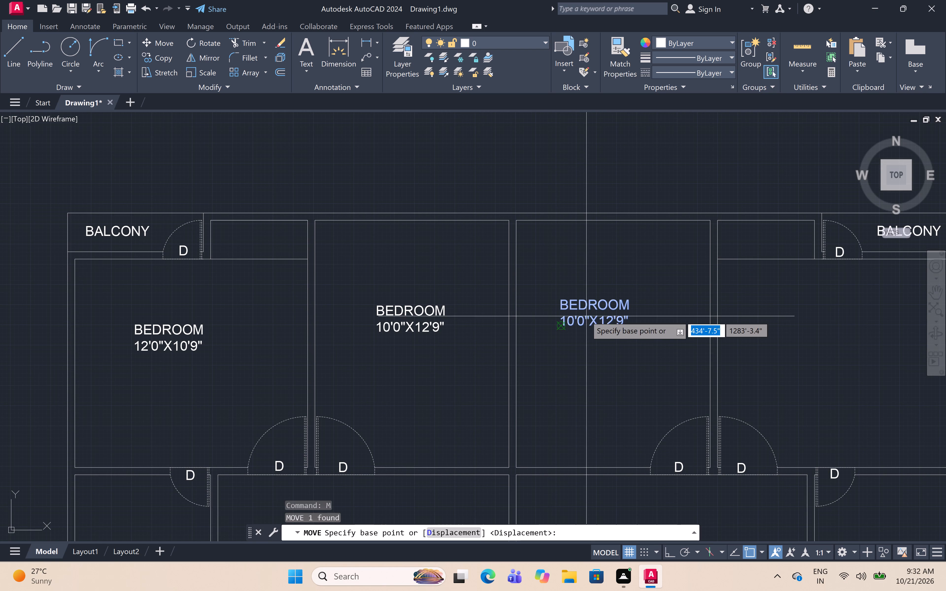
left_click(586, 316)
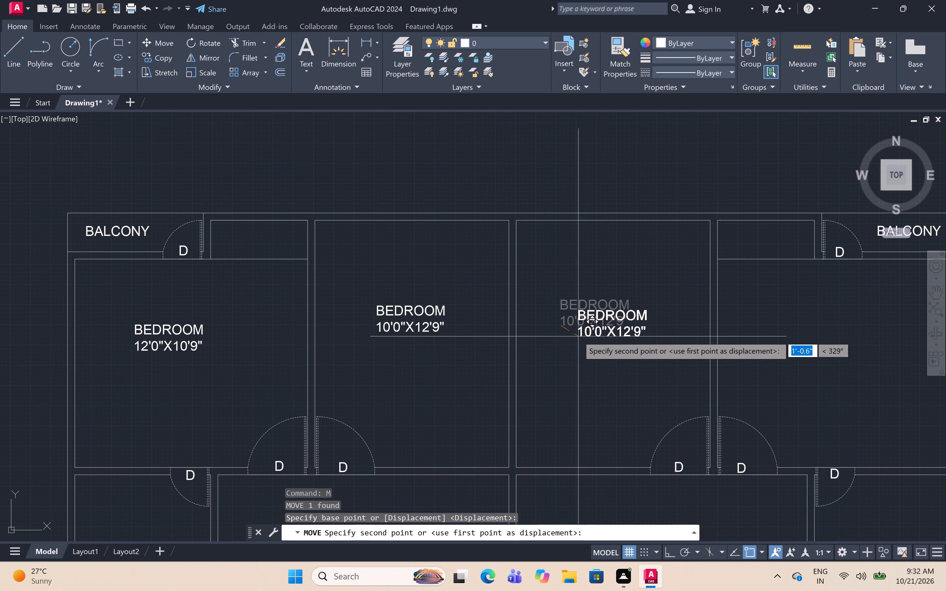
scroll(578, 335, "up", 4)
left_click(583, 316)
Add the multiline text label "BEDROOM" with 12'0"X10'9" on its second line in the upper-right room below the balcony.
scroll(583, 317, "down", 6)
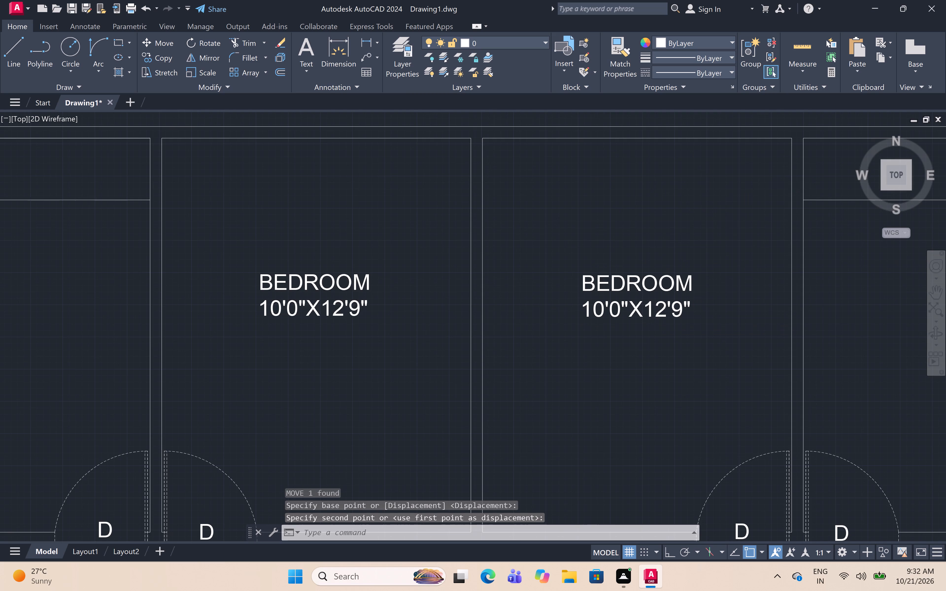
middle_click_drag(583, 316, 560, 284)
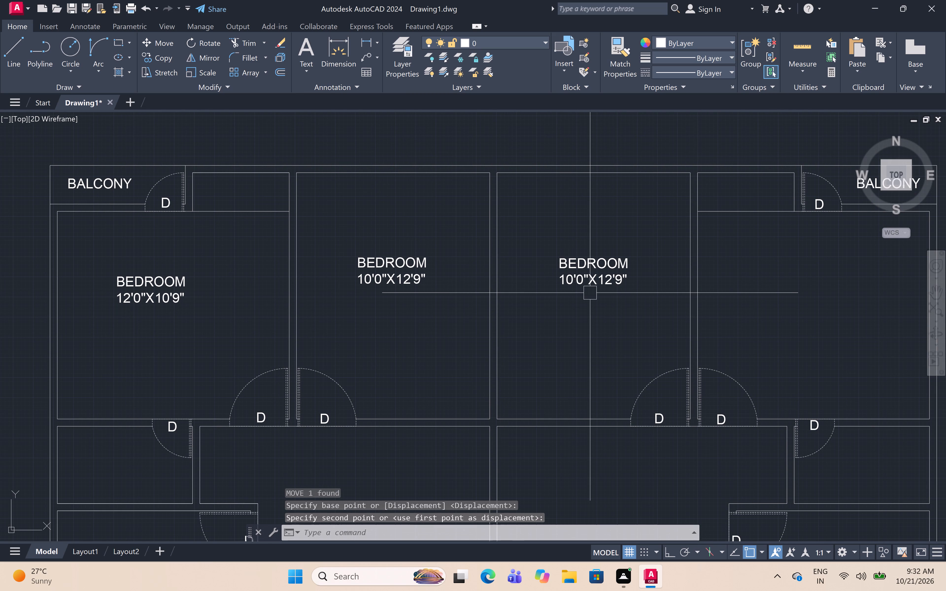
middle_click_drag(665, 286, 591, 268)
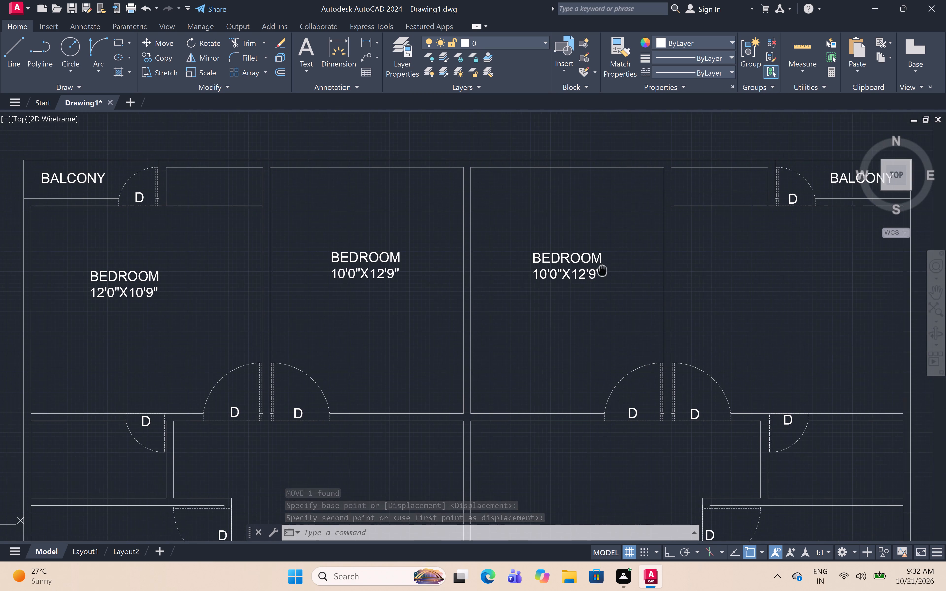
middle_click_drag(591, 268, 590, 267)
middle_click_drag(794, 301, 754, 311)
key("m")
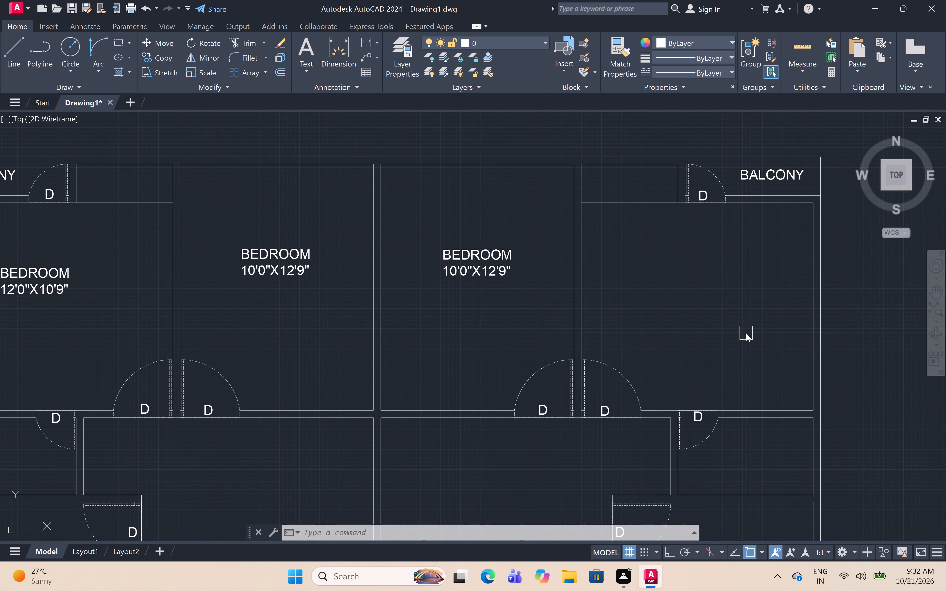
type("T")
key("space")
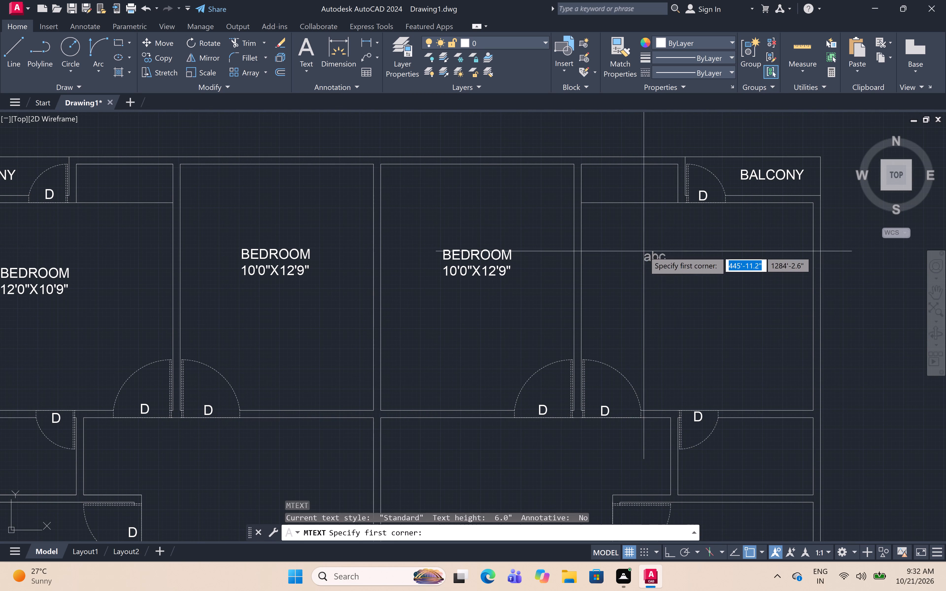
left_click(650, 258)
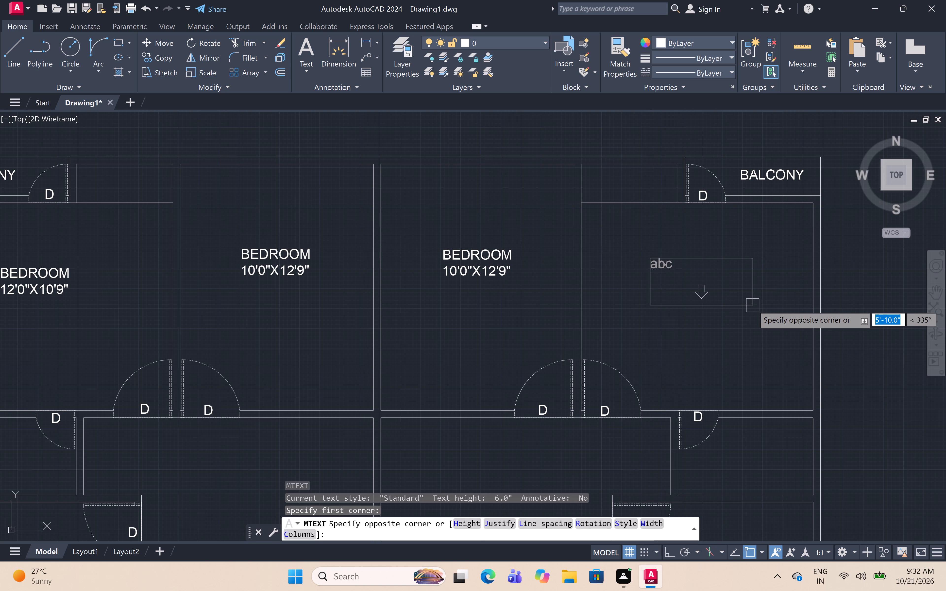
left_click(754, 305)
key("b")
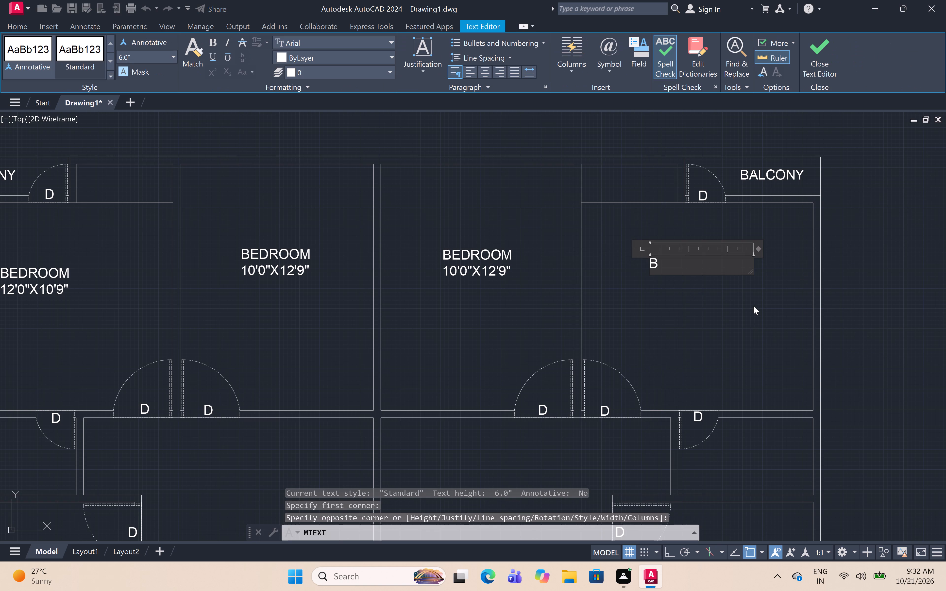
type("EDROOM")
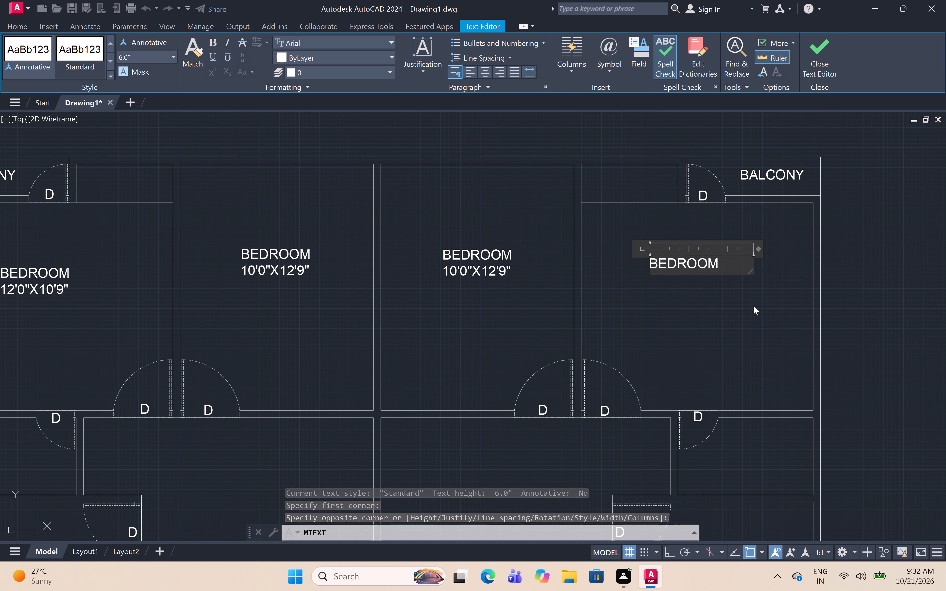
key("Return")
type("12'0\"")
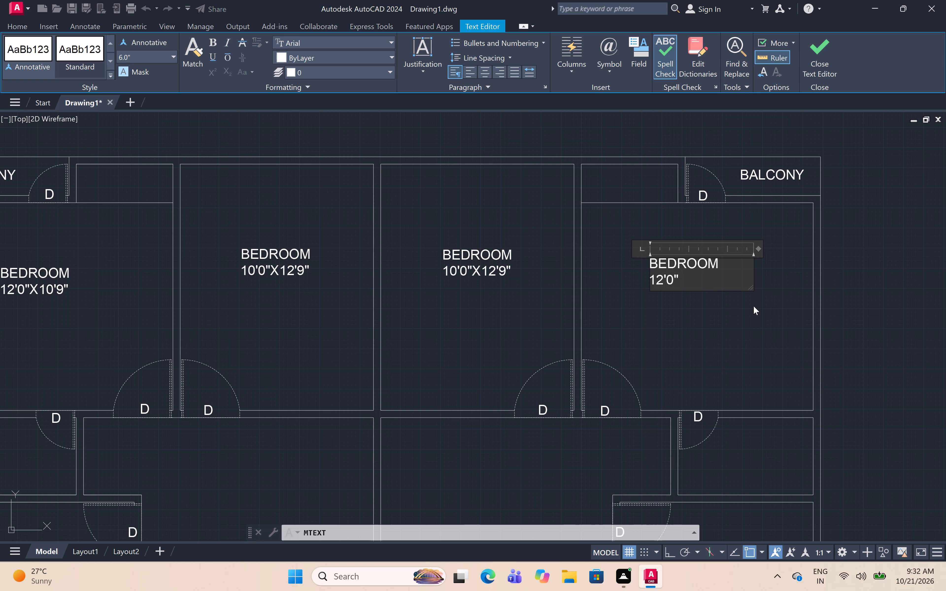
type("X1")
type("0'9\"")
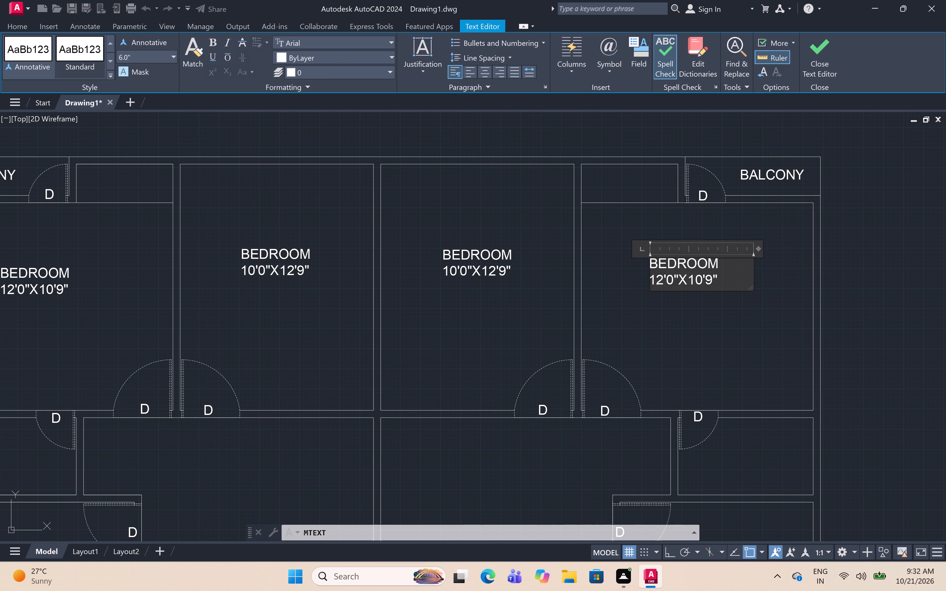
left_click(733, 328)
Add the multiline text label "BATH ROOM" with 7'0"X4'0" on its second line in the small left-side room below the 12'0"X10'9" bedroom.
scroll(728, 282, "down", 5)
middle_click_drag(728, 281, 729, 229)
middle_click(729, 228)
scroll(732, 271, "down", 2)
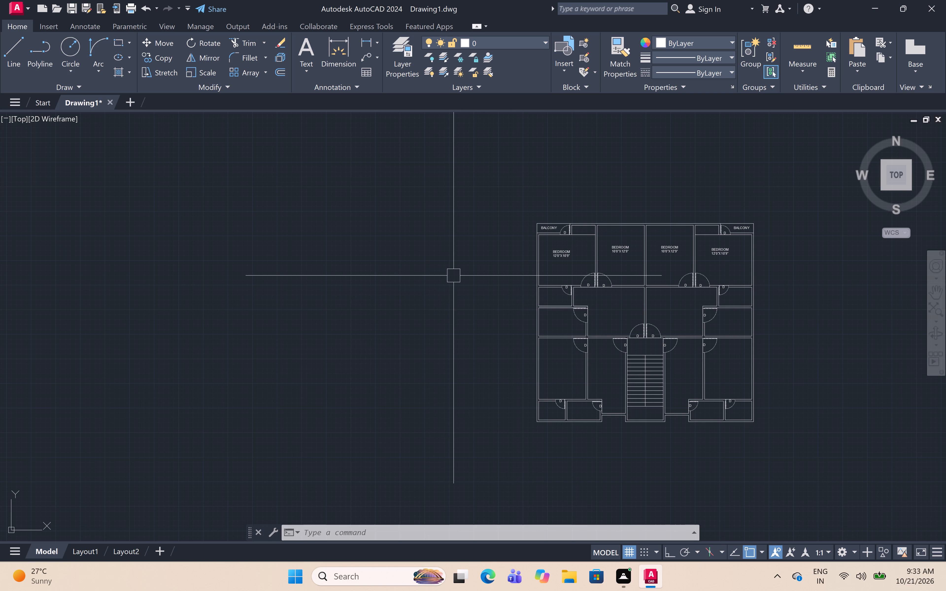
scroll(570, 296, "up", 4)
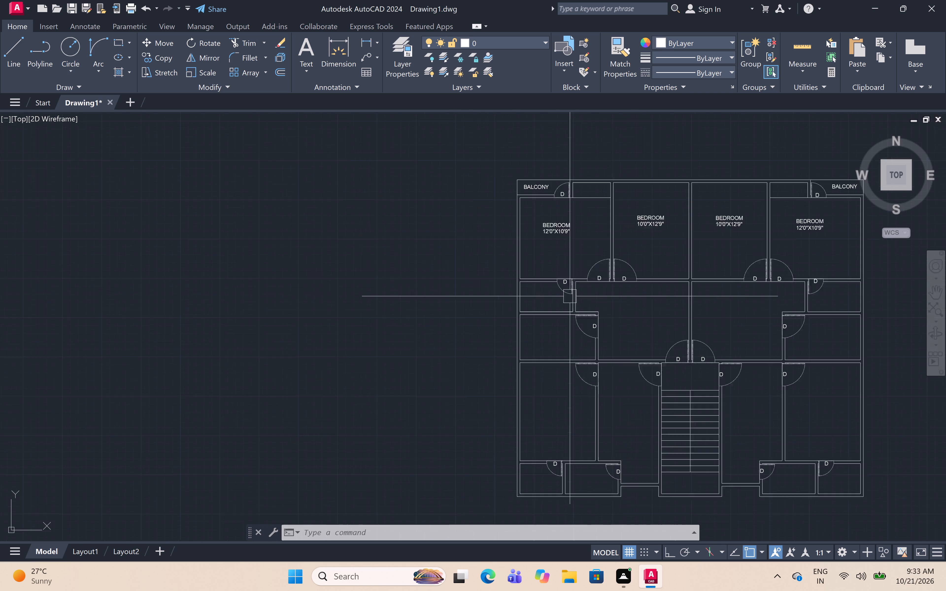
scroll(570, 296, "up", 1)
middle_click_drag(504, 322, 569, 217)
middle_click_drag(550, 217, 577, 318)
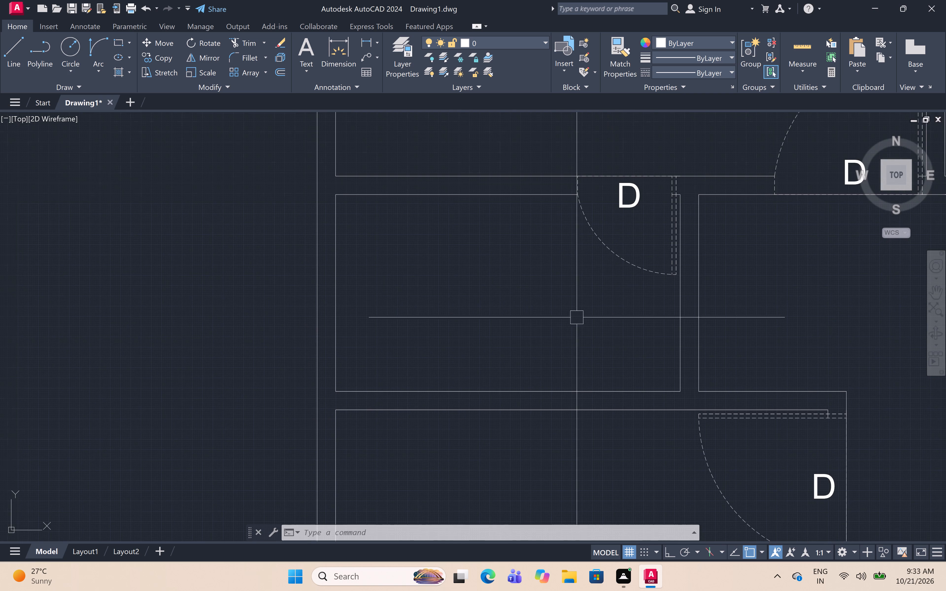
key("m")
type("T")
key("space")
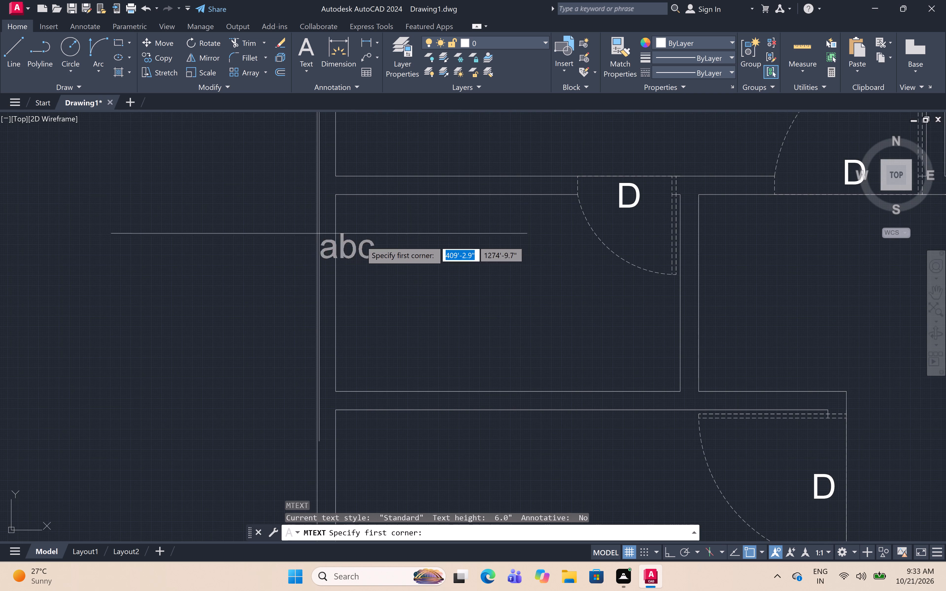
left_click(366, 230)
left_click(578, 357)
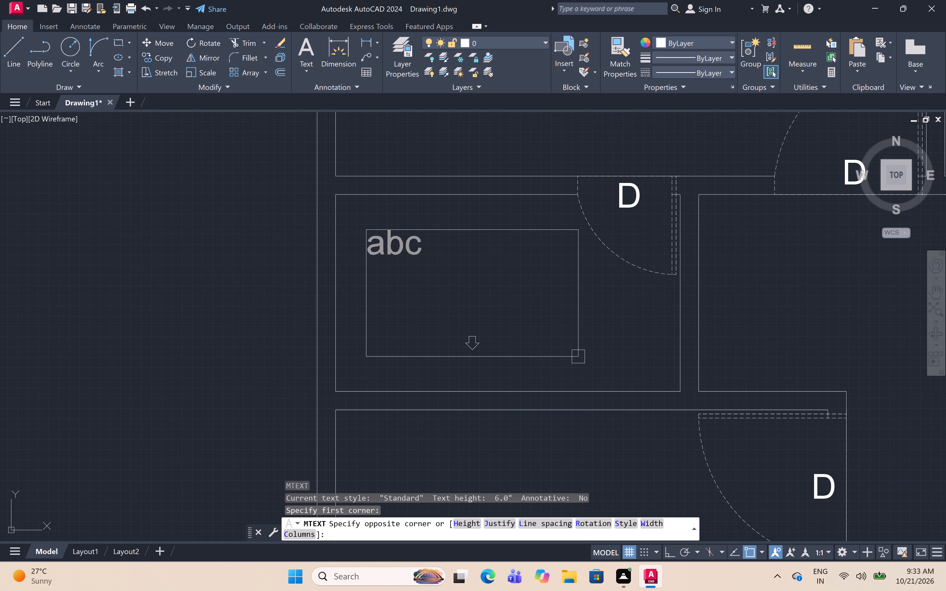
type("BATH")
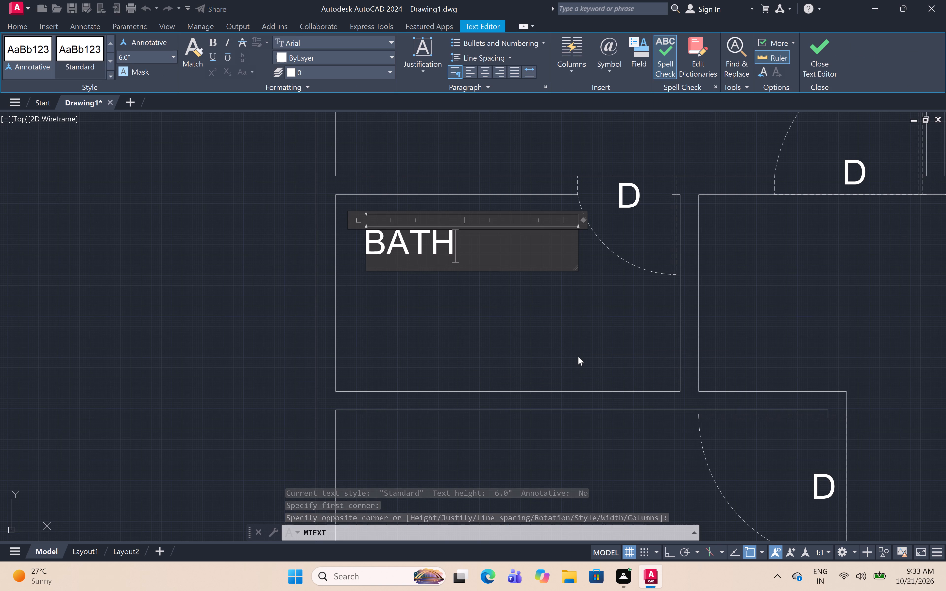
key("space")
type("ROOM")
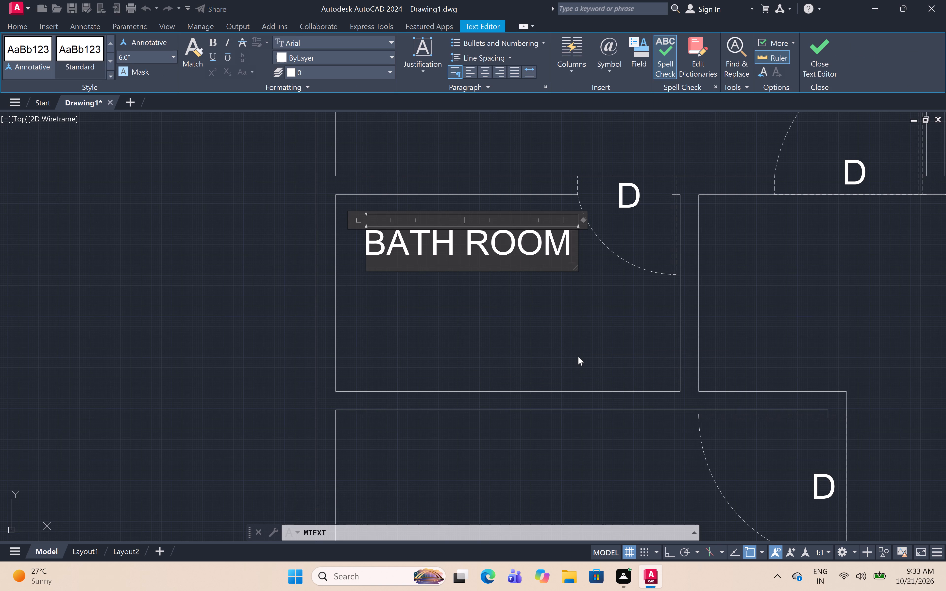
key("Return")
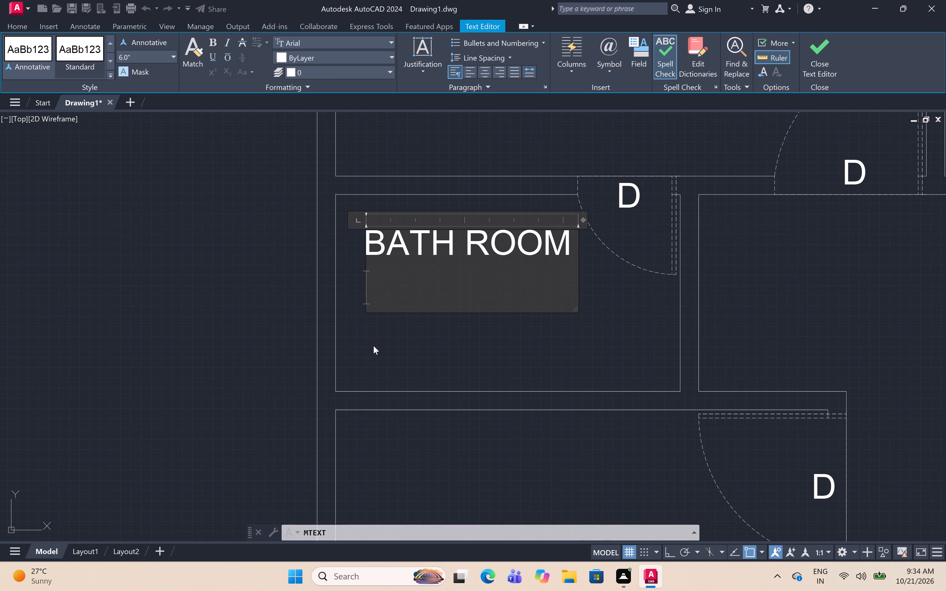
type("7'0\"")
key("x")
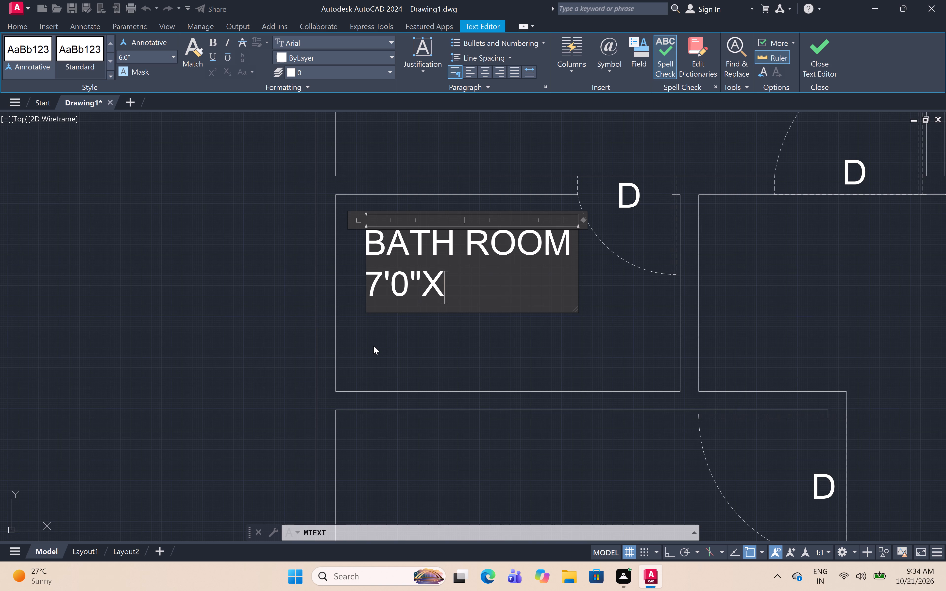
type("4'0\"")
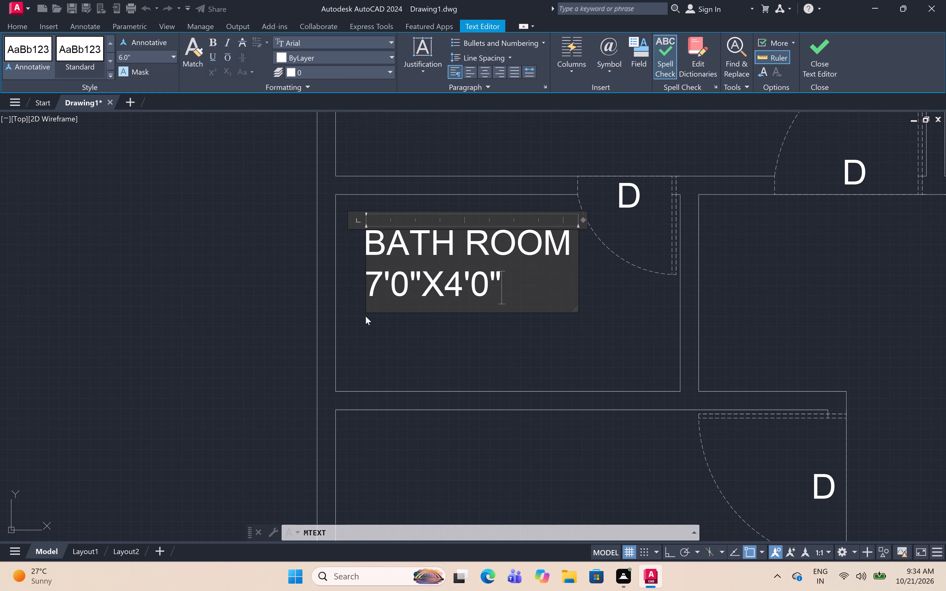
Indent the 7'0"X4'0" line by two spaces to sit under the middle of BATH ROOM, and finish the label.
left_click(367, 279)
key("space")
key("space")
left_click(425, 351)
Move the BATH ROOM label down and slightly right, towards the vertical middle of its room.
scroll(437, 242, "down", 4)
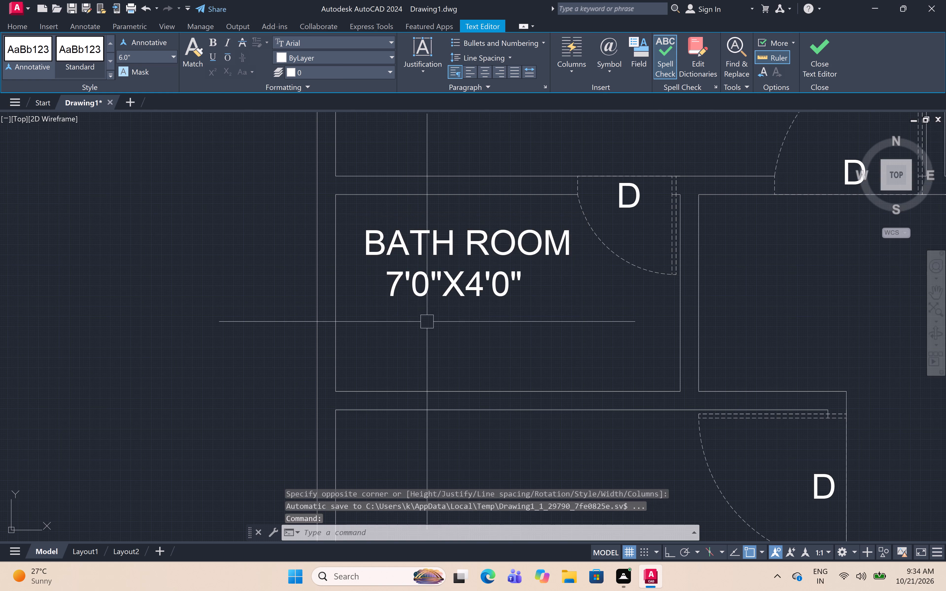
scroll(442, 230, "up", 3)
scroll(434, 263, "down", 2)
left_click(428, 290)
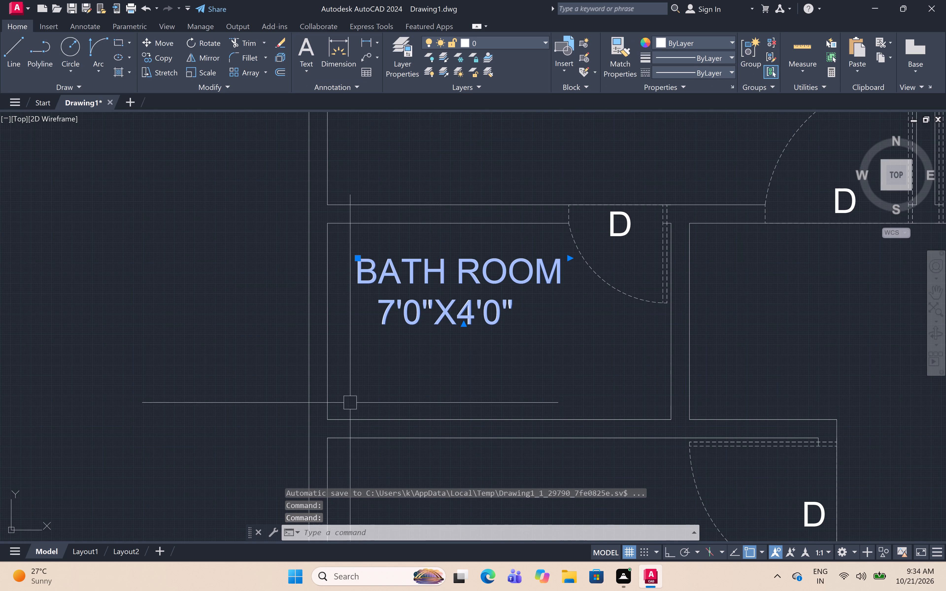
type("M")
key("space")
left_click(422, 302)
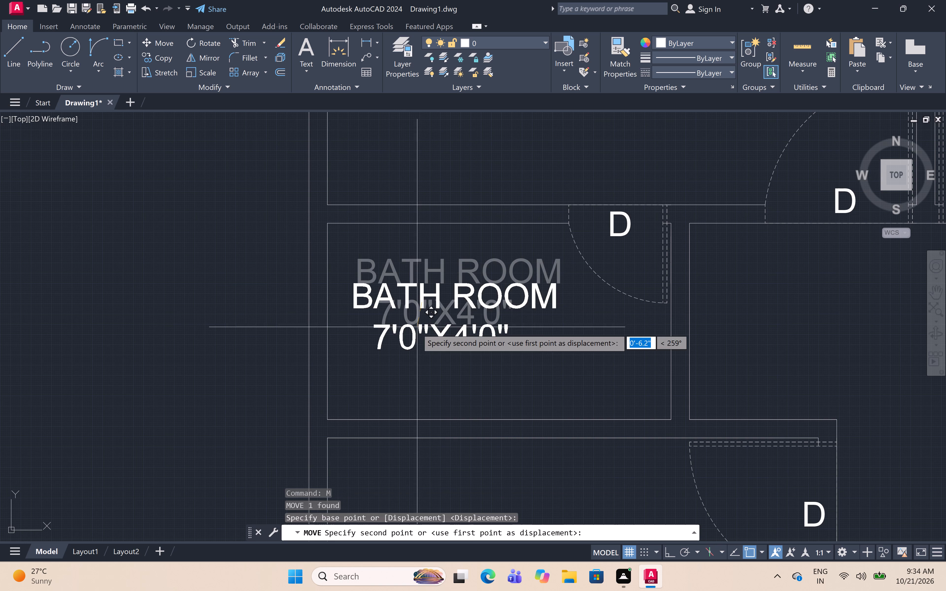
scroll(432, 340, "up", 3)
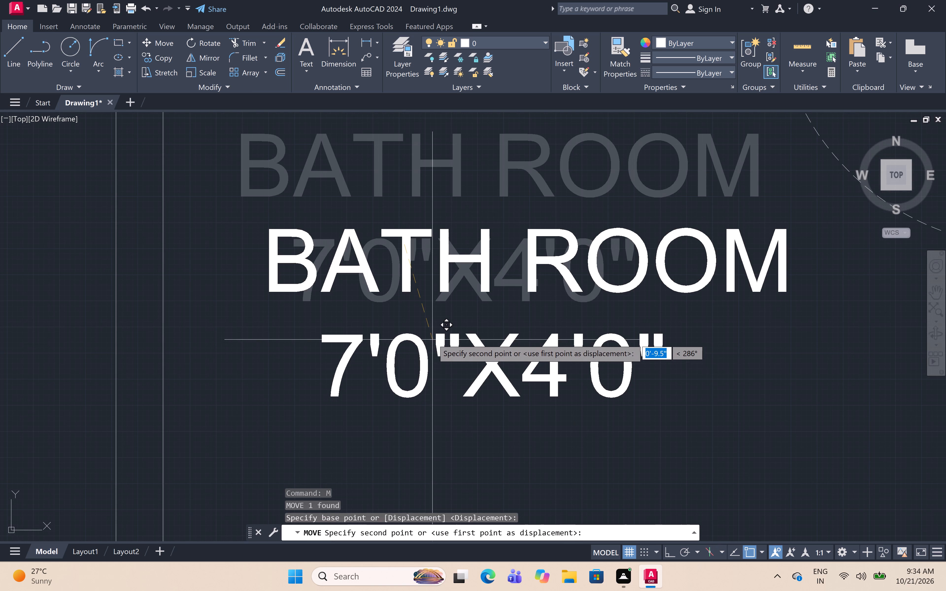
left_click(433, 336)
In the room below BATH ROOM, draw an L-shaped counter outline with Ortho on, down from the upper wall and across to the right wall.
scroll(434, 335, "down", 5)
middle_click_drag(434, 335, 383, 296)
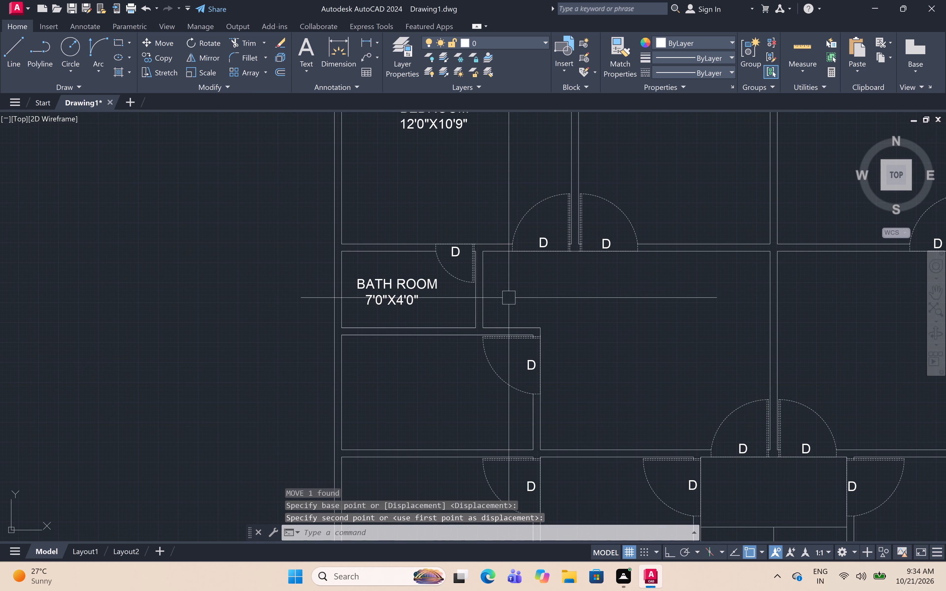
middle_click_drag(435, 422, 440, 341)
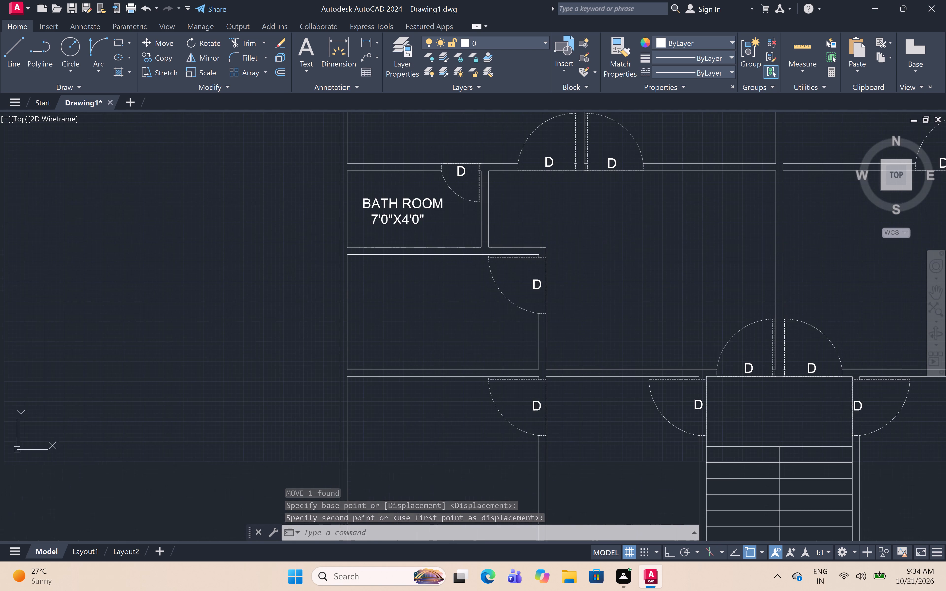
scroll(415, 346, "up", 1)
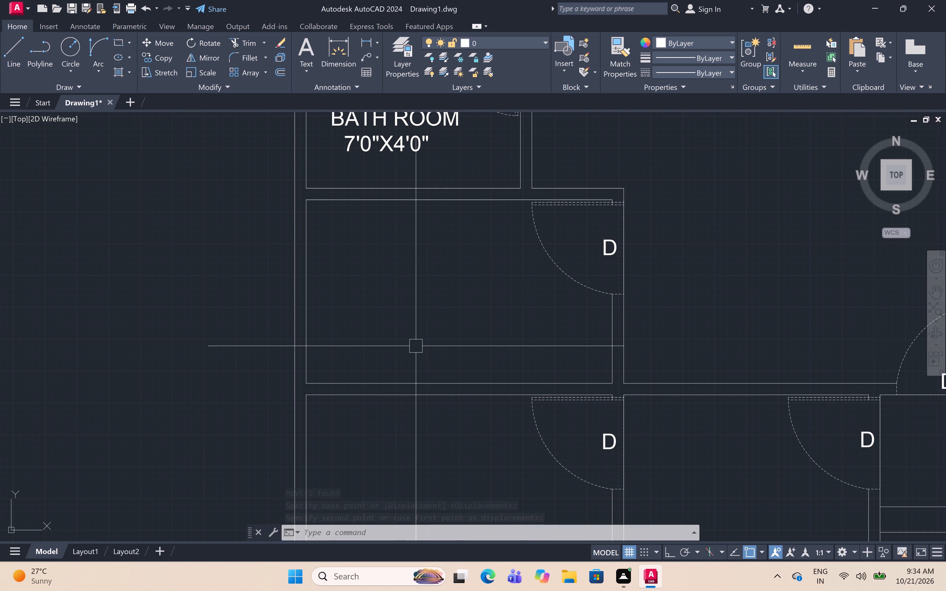
type("L")
key("space")
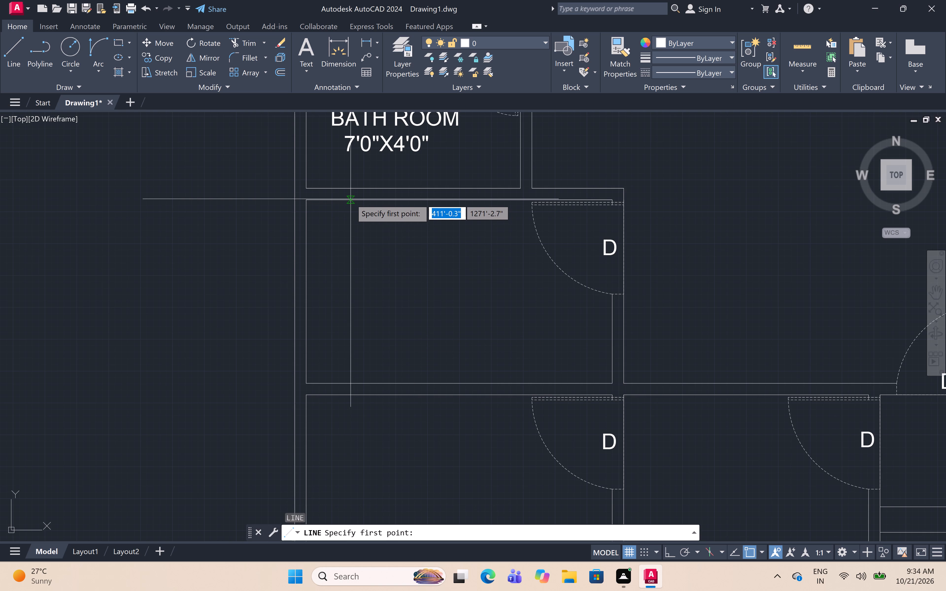
left_click_drag(351, 197, 352, 200)
key("F8")
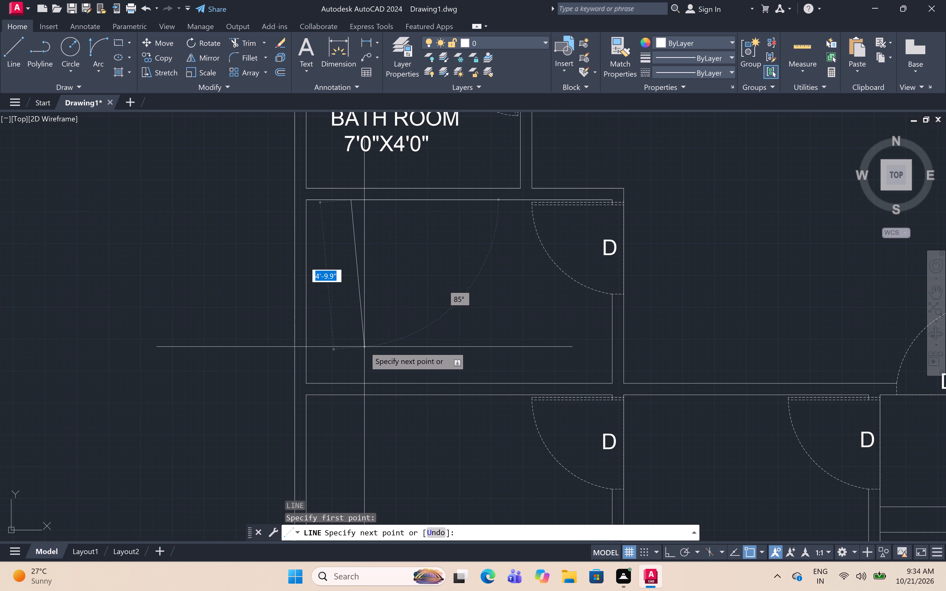
left_click(347, 334)
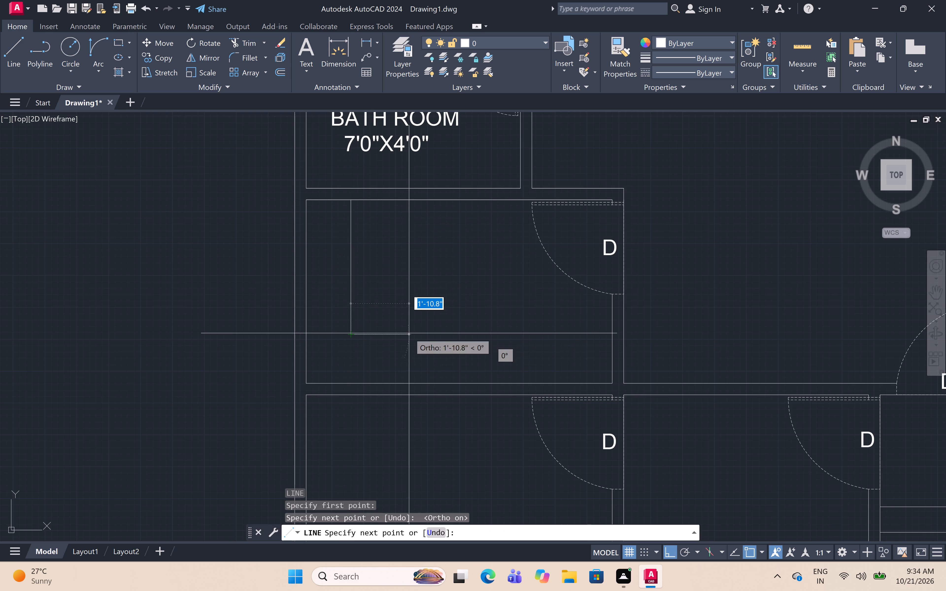
left_click(613, 334)
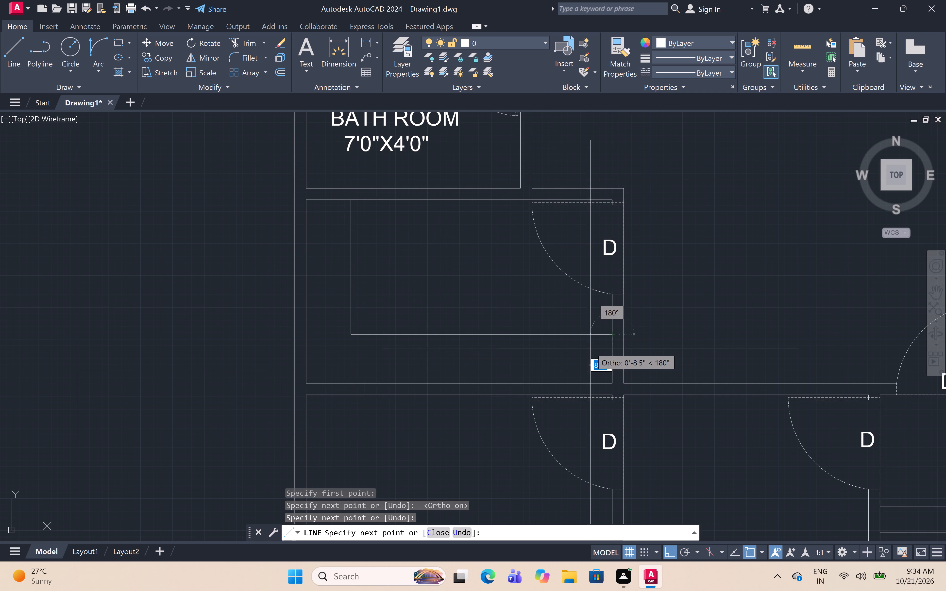
key("Escape")
Add the multiline text label "KITCHEN" with 10'0"X6'0" on its second line inside the L-shaped counter outline below BATH ROOM.
middle_click_drag(410, 296, 426, 372)
scroll(427, 367, "up", 1)
middle_click_drag(427, 367, 427, 330)
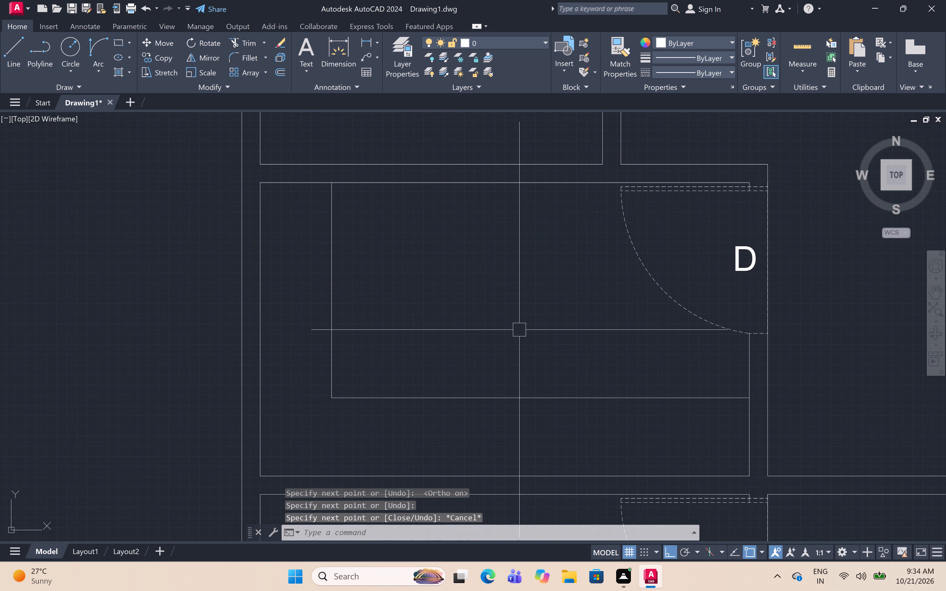
type("MT")
key("space")
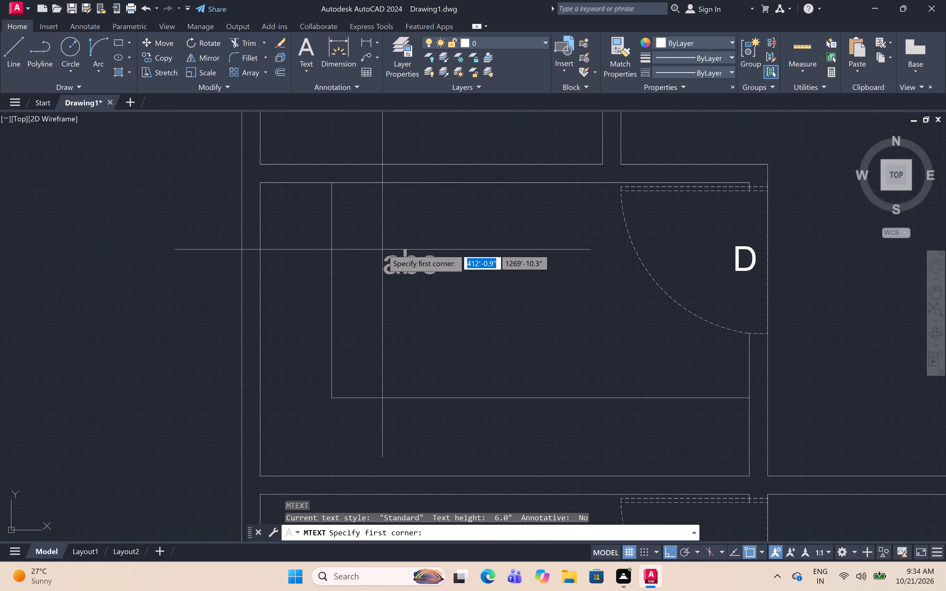
left_click(372, 244)
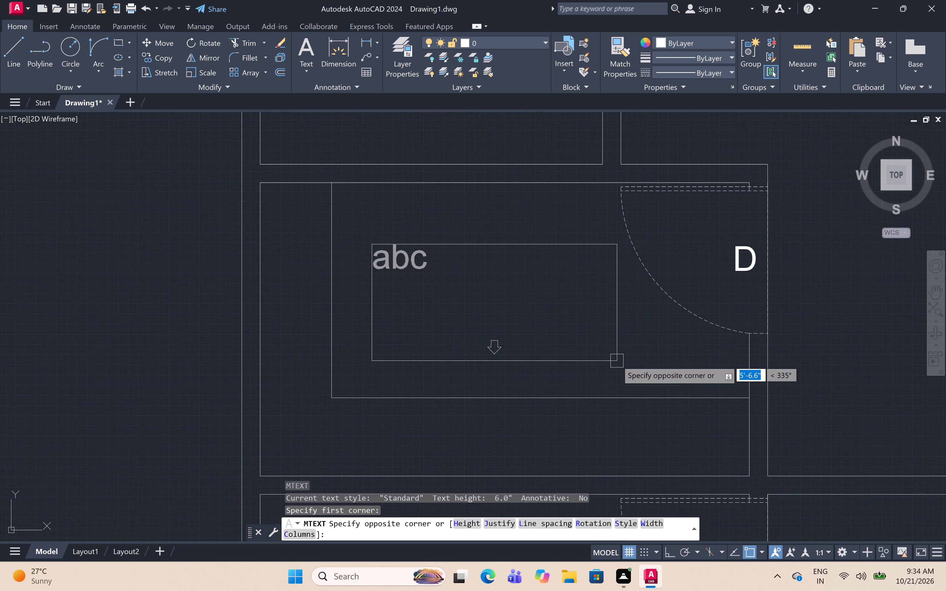
left_click(617, 361)
type("KITCHEN")
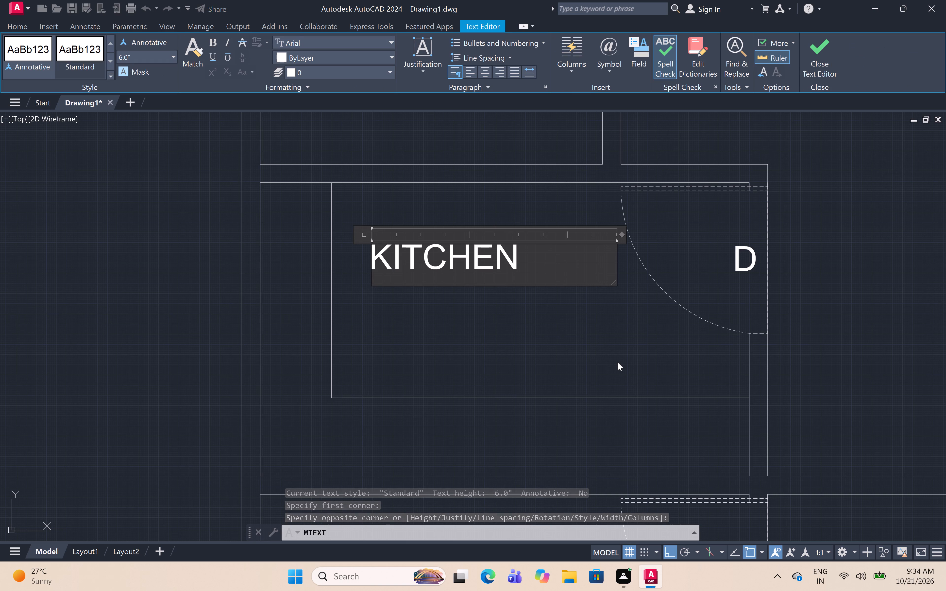
key("Return")
type("10'0\"")
key("x")
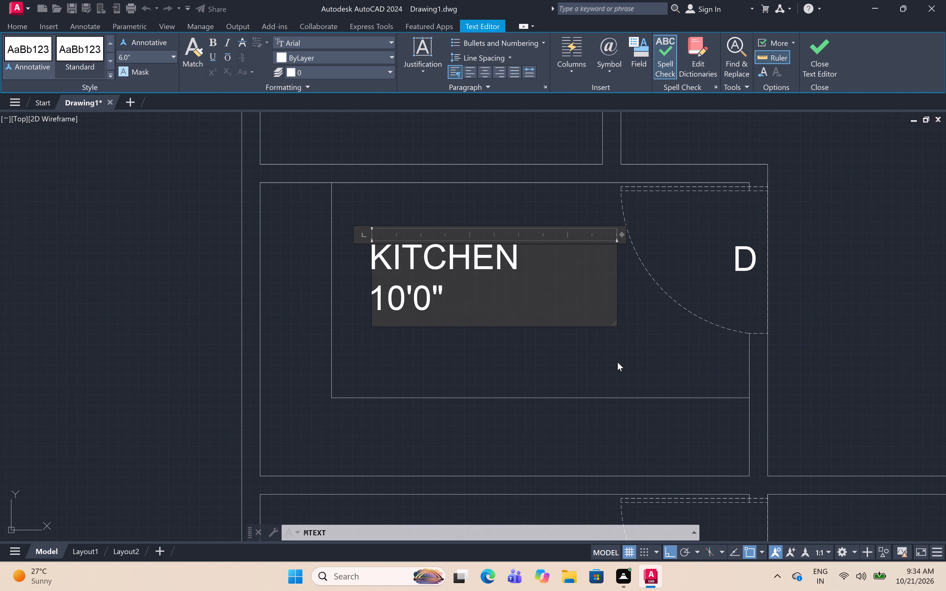
type("6'0\"")
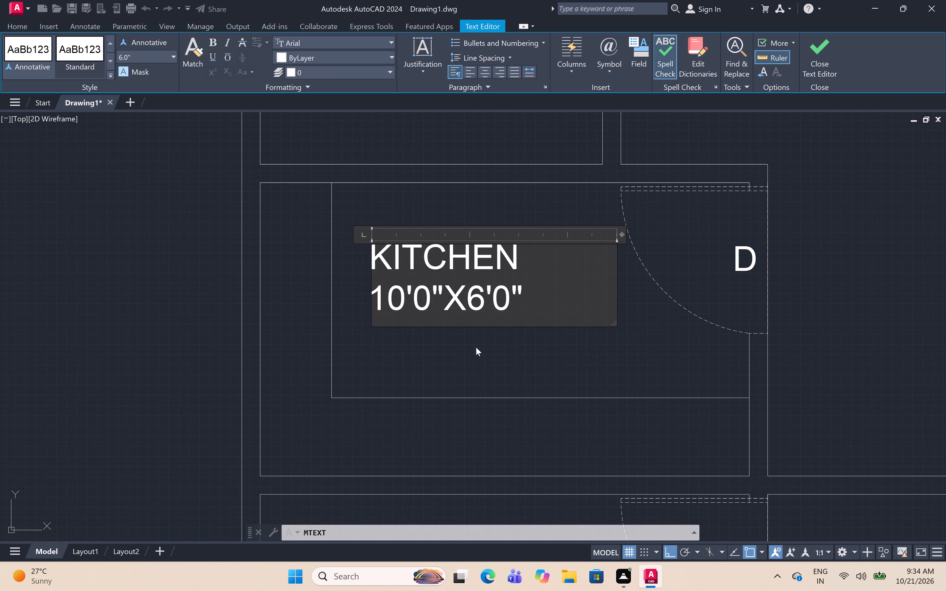
left_click(476, 347)
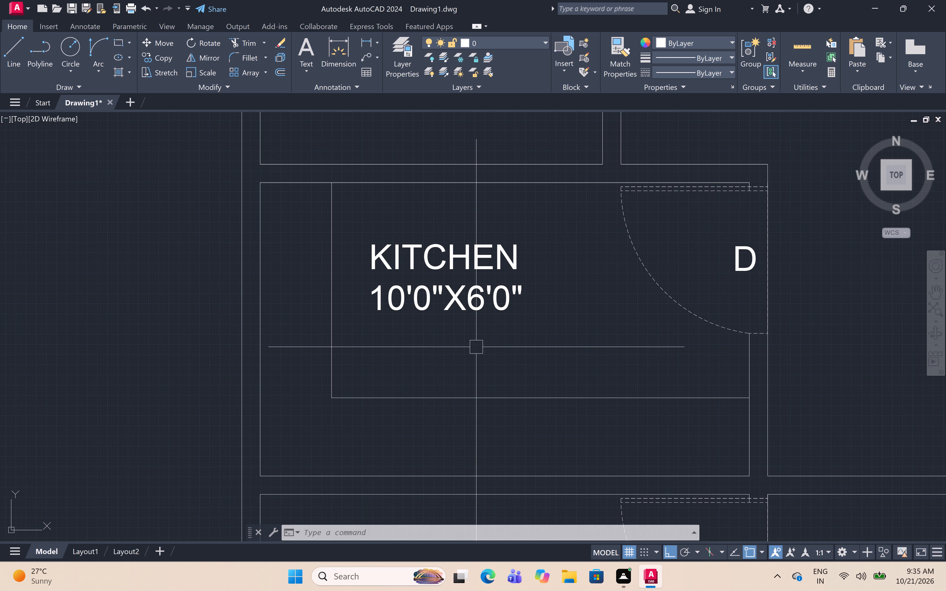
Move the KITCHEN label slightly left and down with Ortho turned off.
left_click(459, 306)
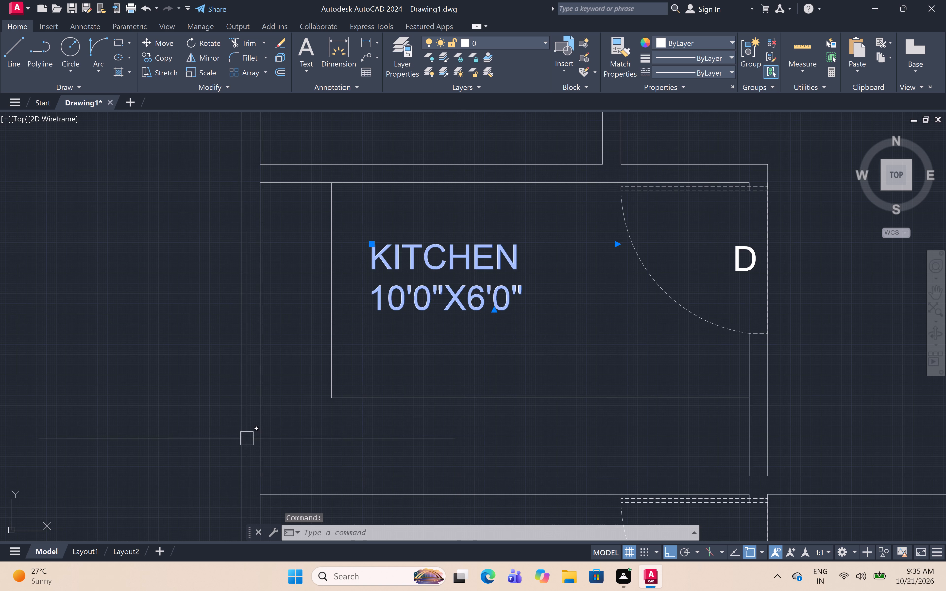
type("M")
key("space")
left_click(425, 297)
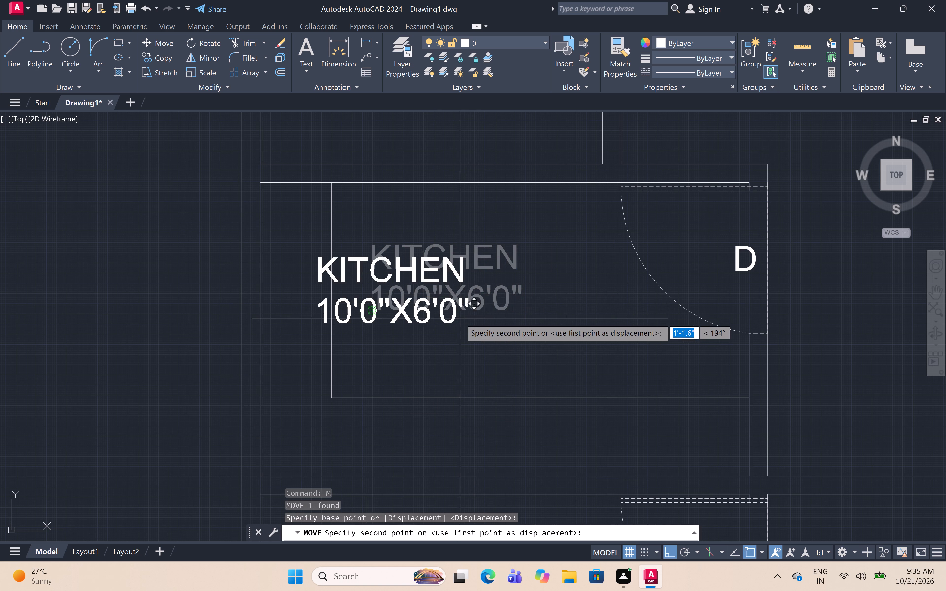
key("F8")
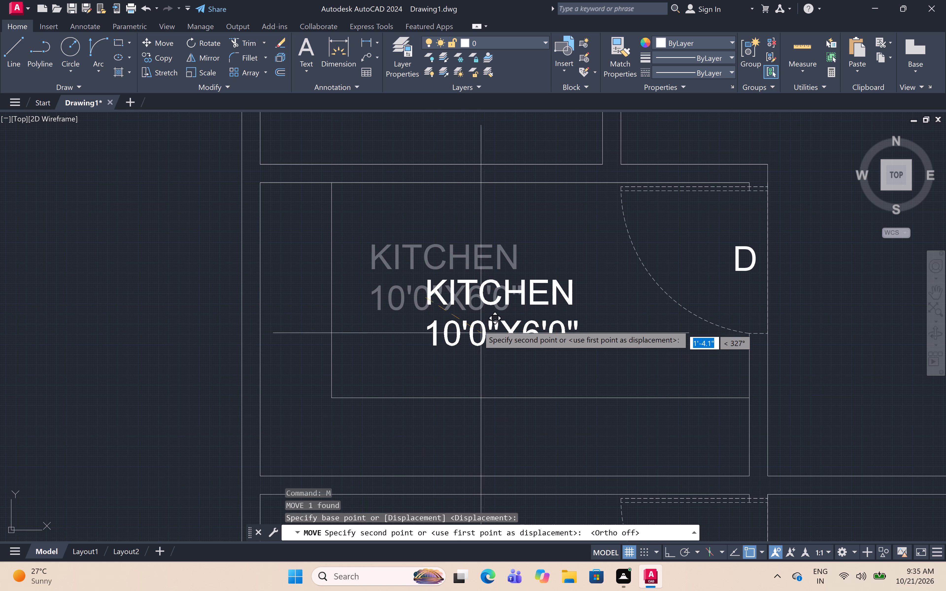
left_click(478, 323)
Move the KITCHEN label right and slightly down, placing it inside the counter outline, clear of the counter line and door swing.
left_click(442, 308)
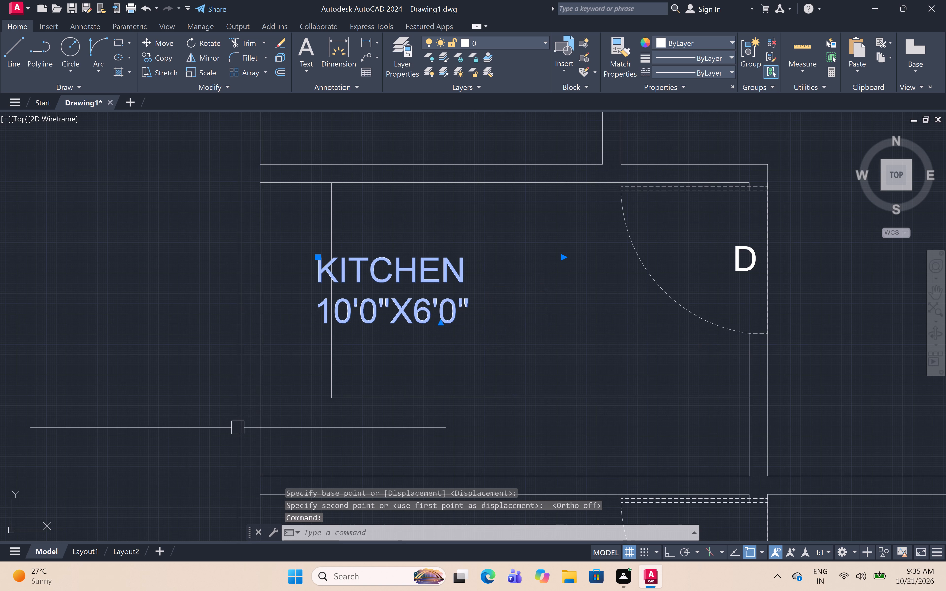
type("M")
key("space")
left_click(384, 301)
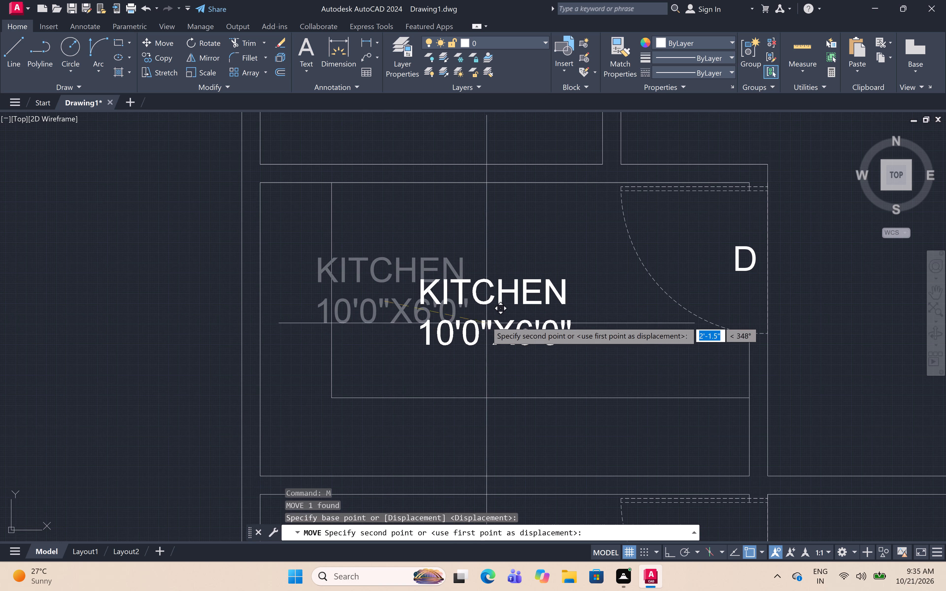
left_click(480, 311)
scroll(480, 311, "down", 5)
middle_click_drag(480, 311, 370, 300)
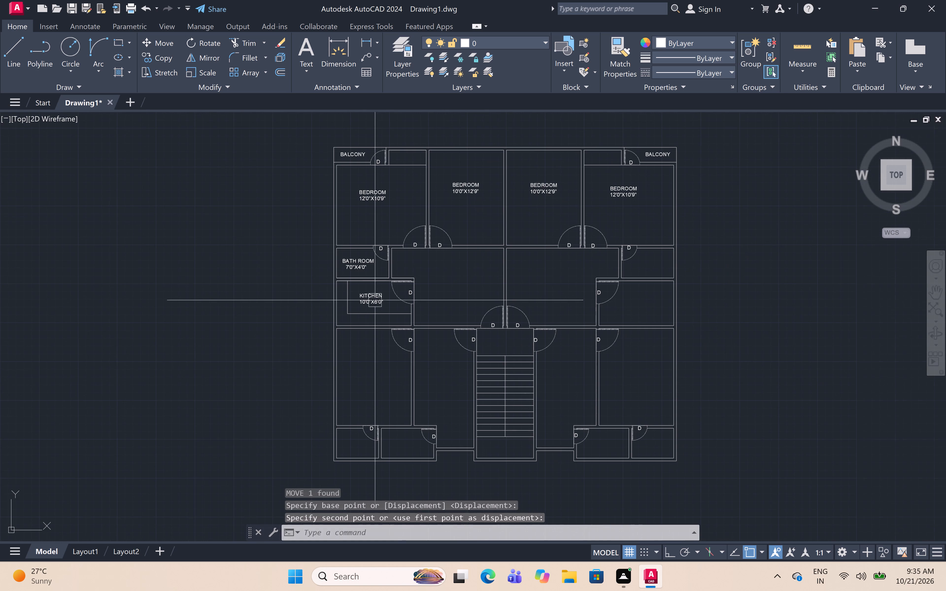
Add a multiline text label "DINING", indented four spaces, with 12'0"X10'5" on its second line, in the hall right of BATH ROOM and KITCHEN.
scroll(462, 286, "up", 2)
middle_click_drag(461, 285, 460, 283)
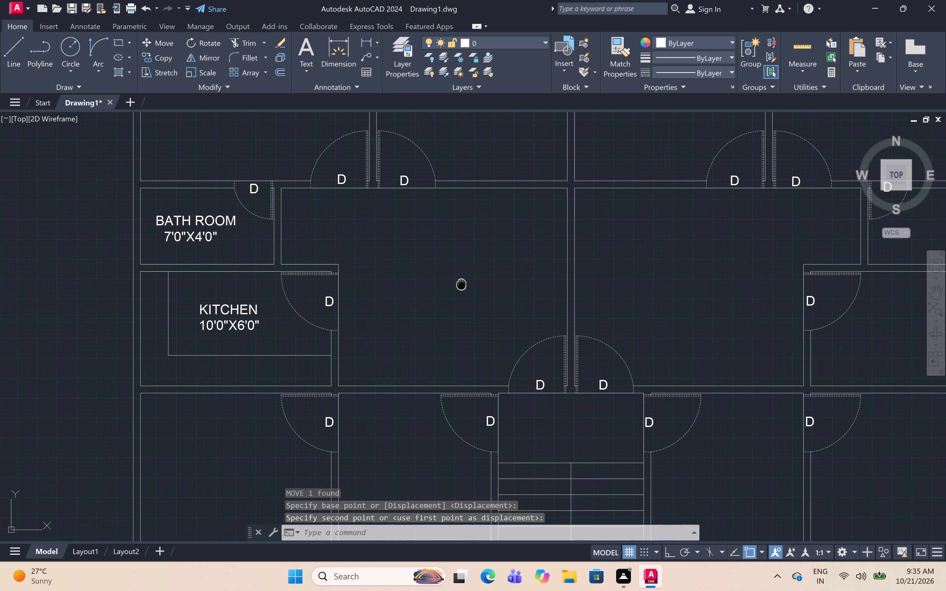
middle_click_drag(460, 283, 457, 271)
scroll(457, 272, "up", 2)
middle_click_drag(457, 272, 460, 297)
scroll(460, 298, "down", 1)
type("MT")
key("space")
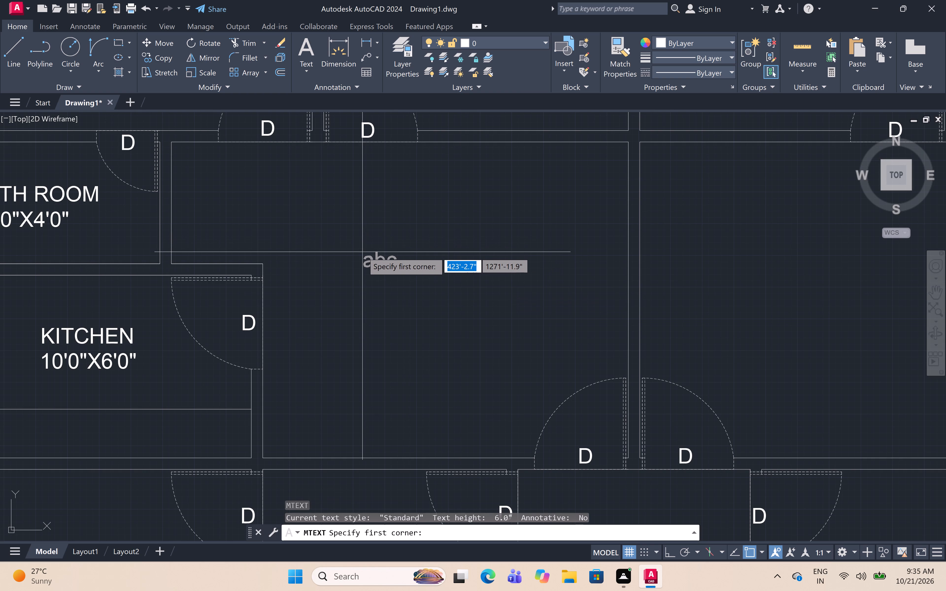
left_click(364, 243)
left_click(539, 312)
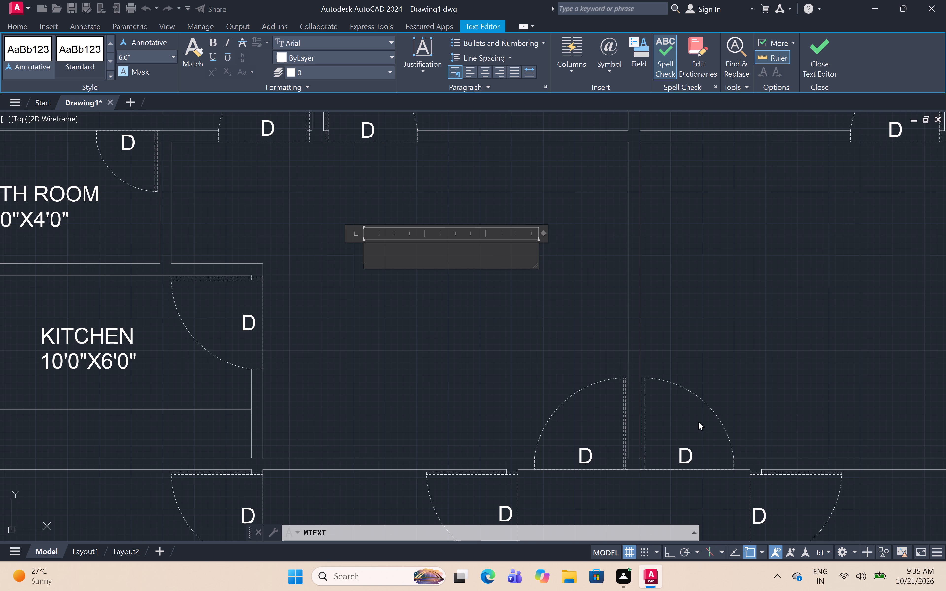
key("space")
key("space")
key("space")
key("space")
type("DINING")
key("Return")
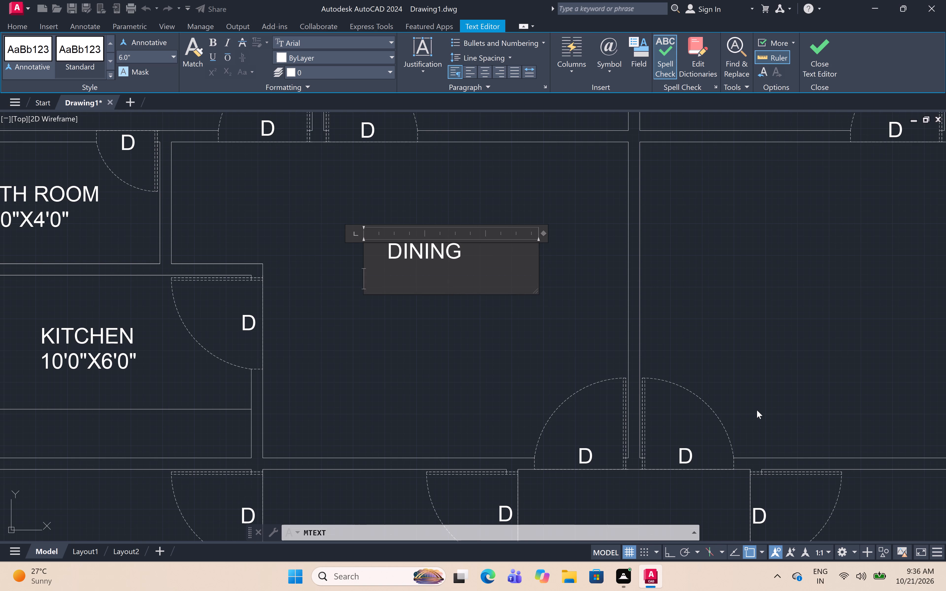
type("12'0\"")
key("x")
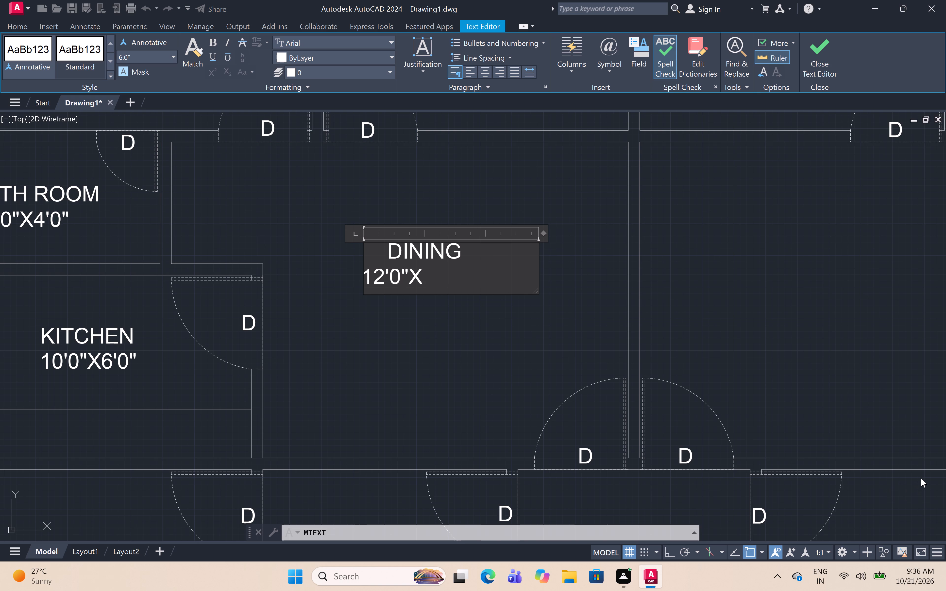
type("10'5\"")
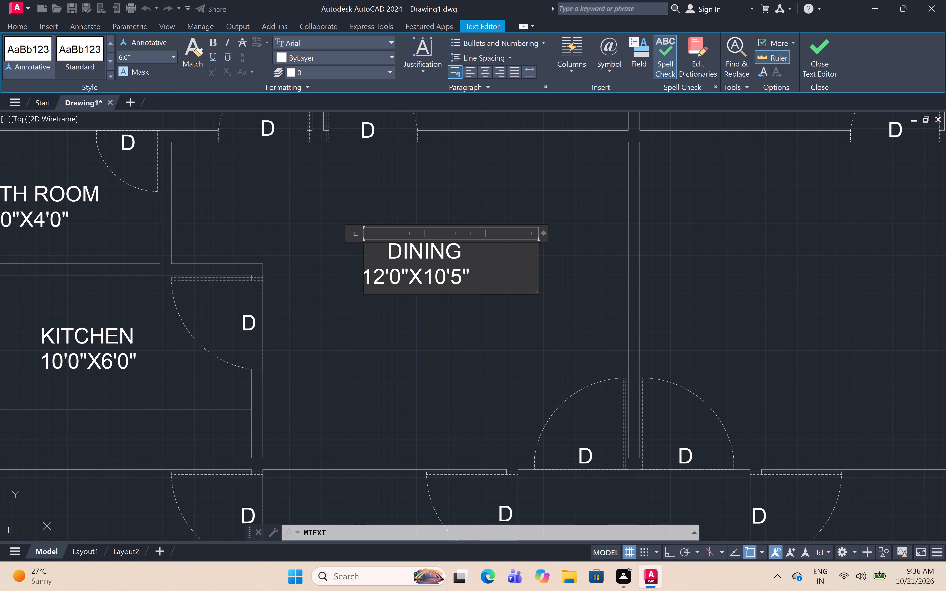
Remove two leading spaces before DINING so it sits centred above its size line, and finish the label.
left_click(380, 250)
key("BackSpace")
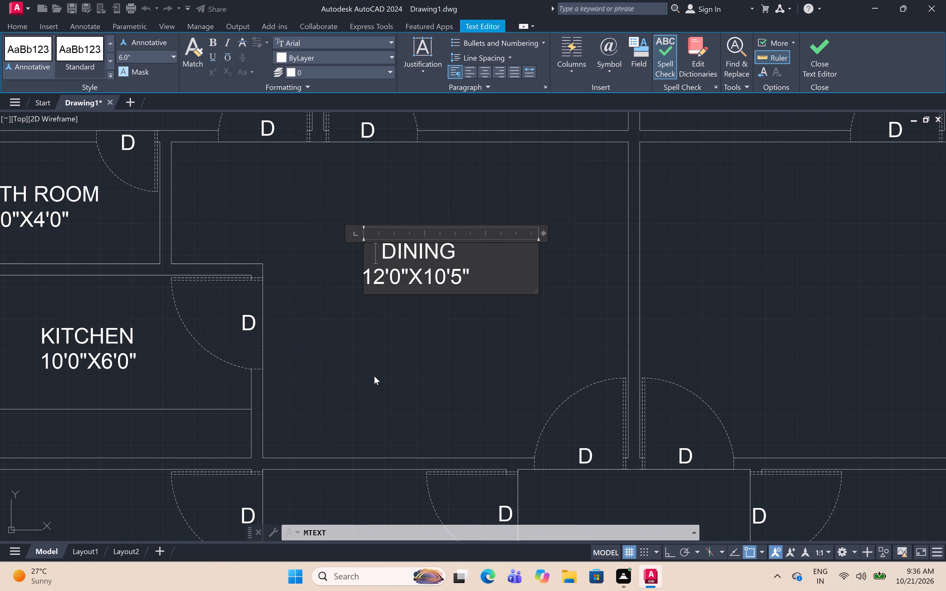
key("BackSpace")
left_click(386, 343)
Copy the DINING 12'0"X10'5" label into the mirrored hall on the other side of the central wall.
scroll(394, 262, "down", 3)
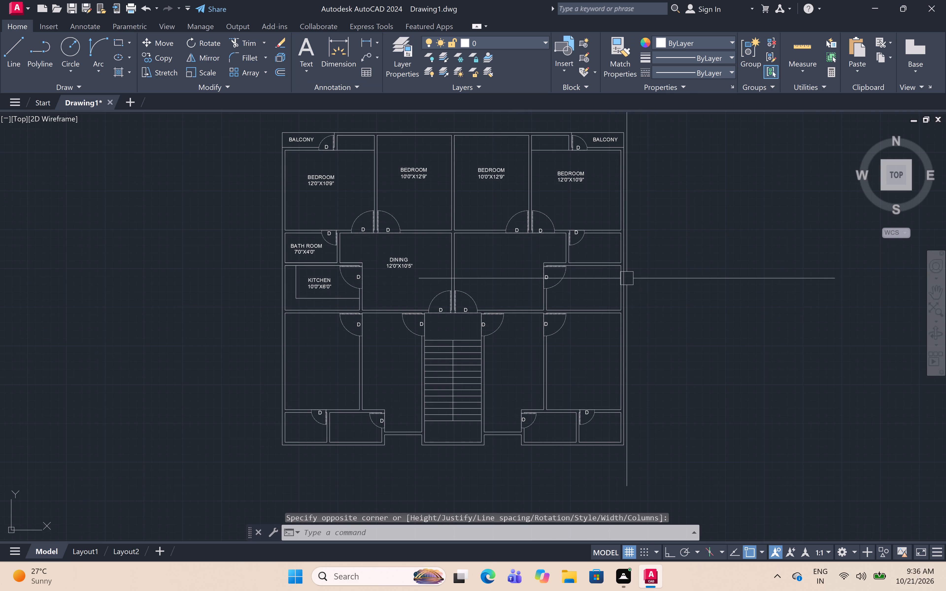
scroll(422, 268, "up", 4)
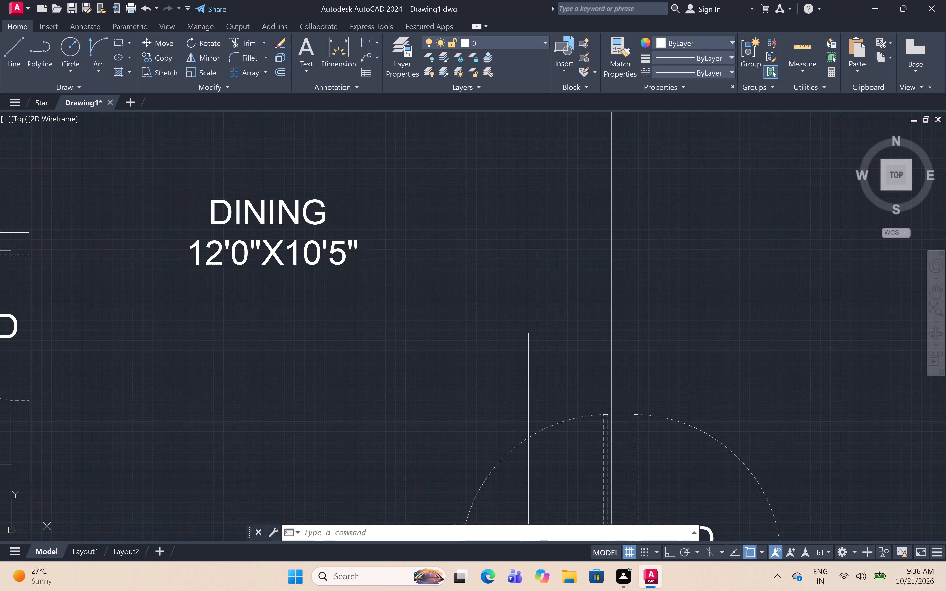
scroll(526, 536, "down", 2)
scroll(396, 240, "down", 1)
left_click(341, 238)
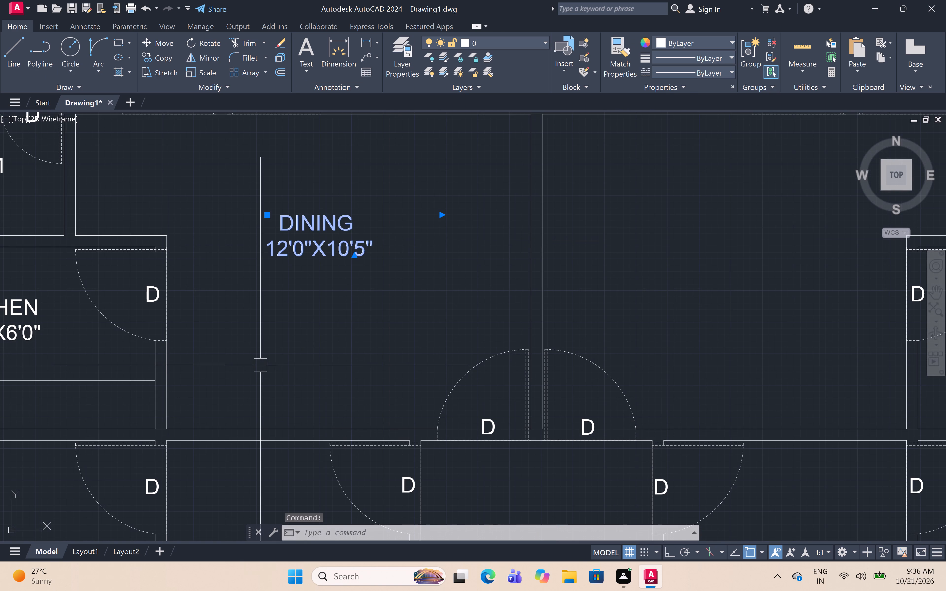
type("CO")
key("space")
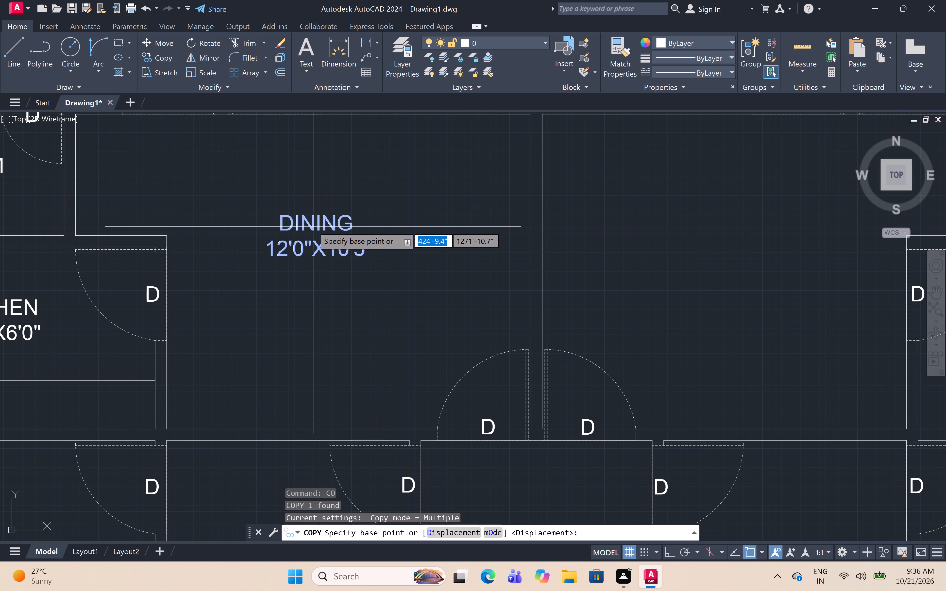
left_click(309, 234)
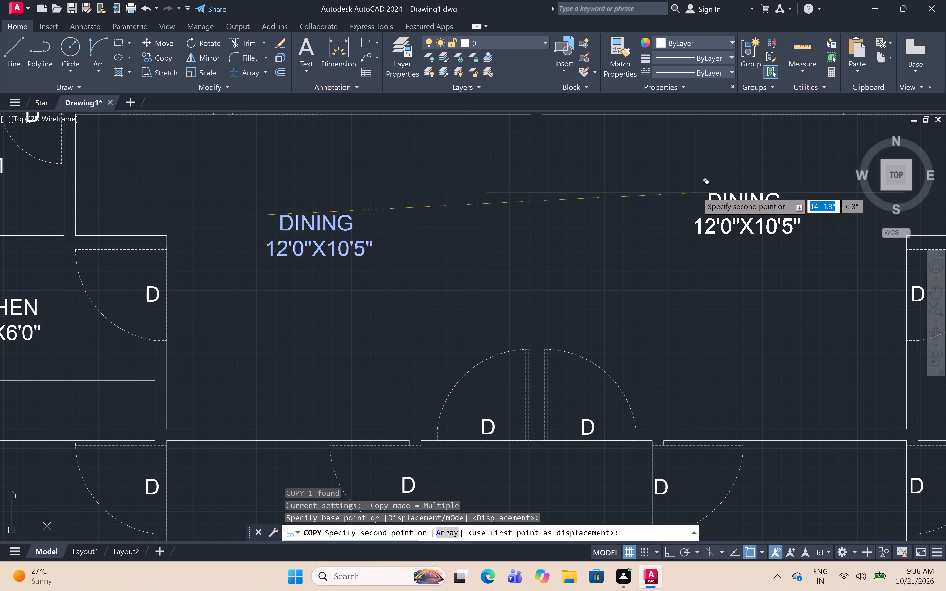
middle_click_drag(696, 226, 502, 251)
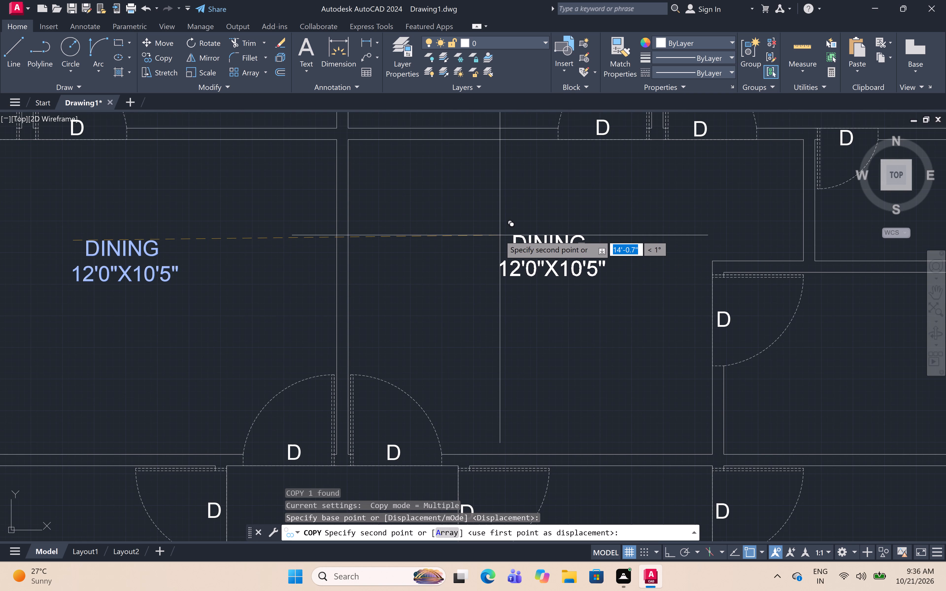
left_click(486, 233)
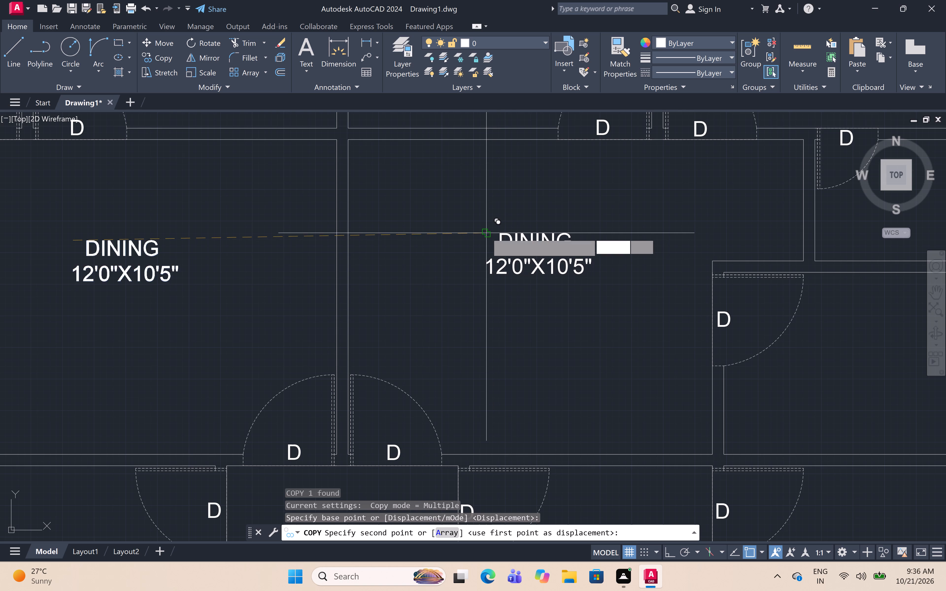
scroll(489, 227, "down", 6)
key("Escape")
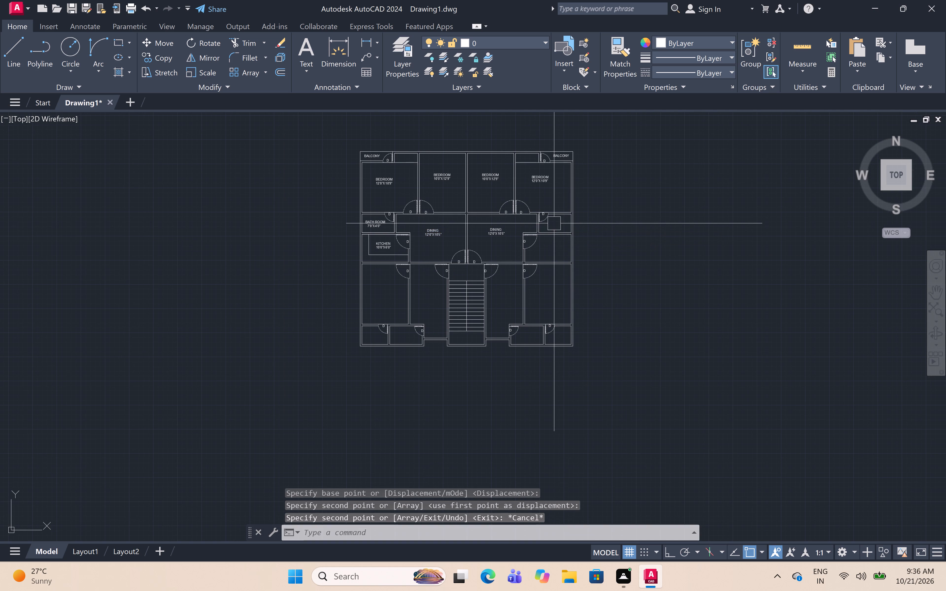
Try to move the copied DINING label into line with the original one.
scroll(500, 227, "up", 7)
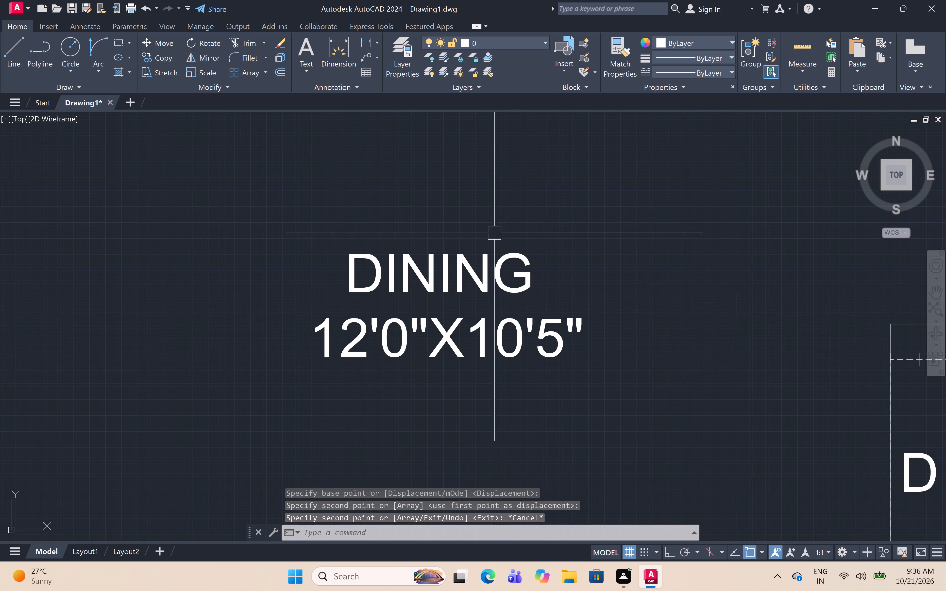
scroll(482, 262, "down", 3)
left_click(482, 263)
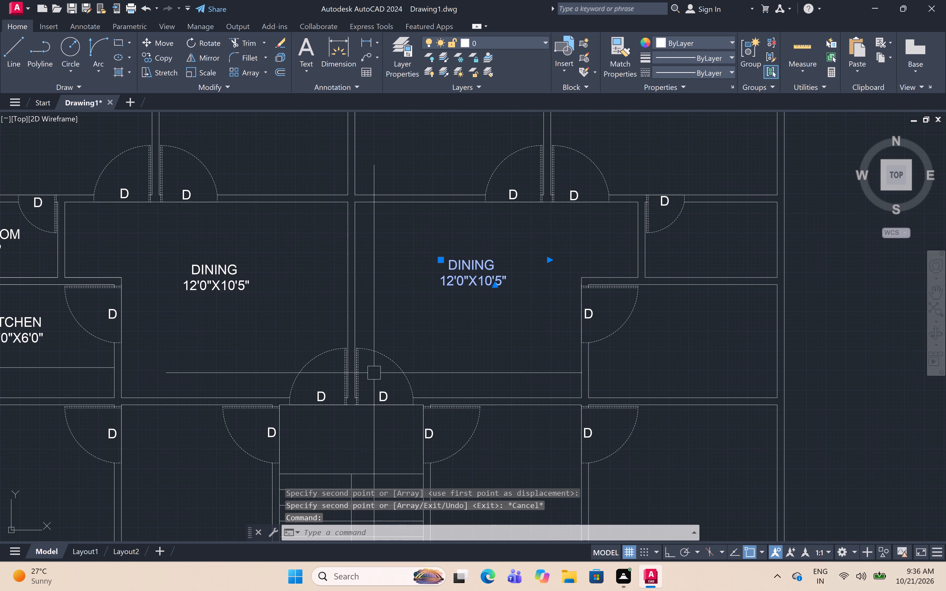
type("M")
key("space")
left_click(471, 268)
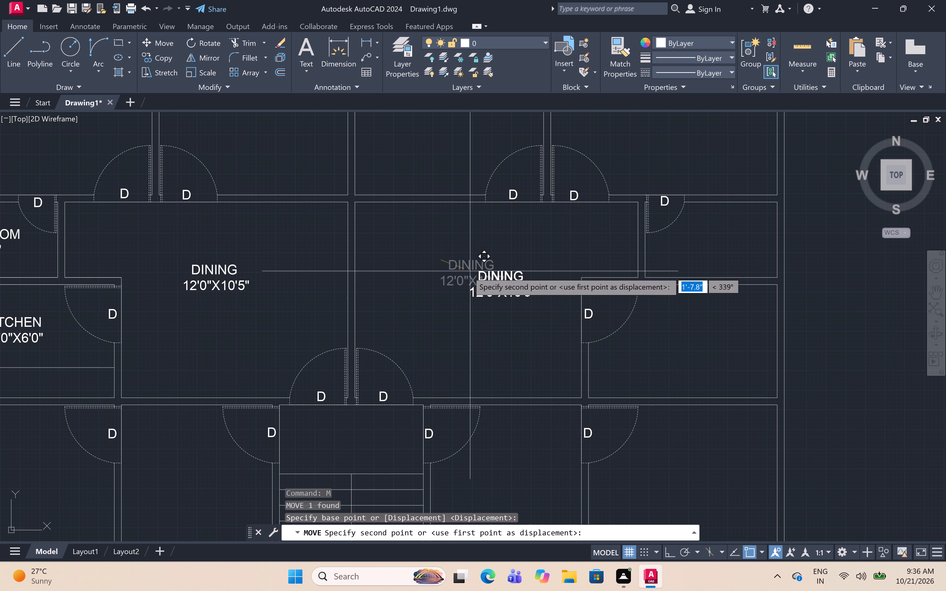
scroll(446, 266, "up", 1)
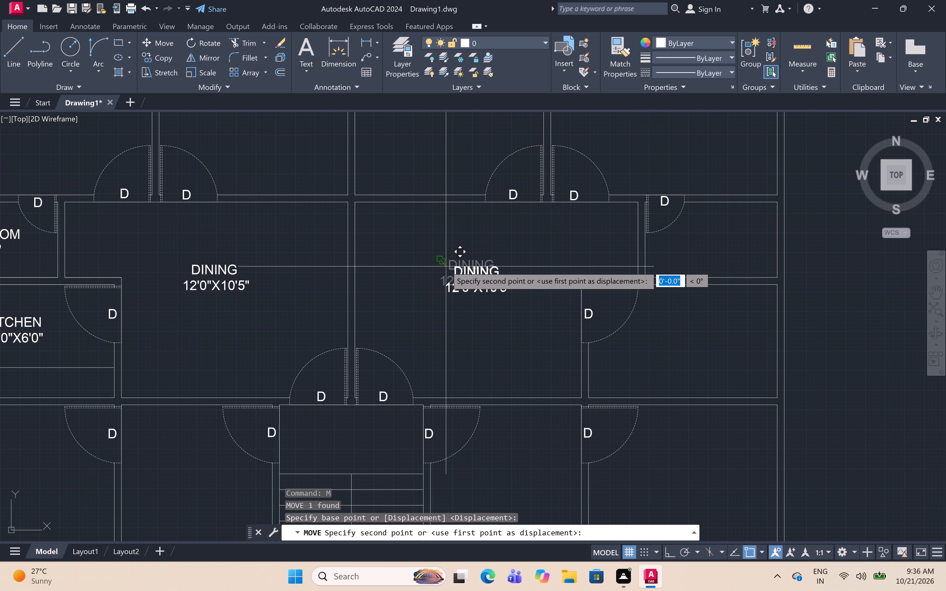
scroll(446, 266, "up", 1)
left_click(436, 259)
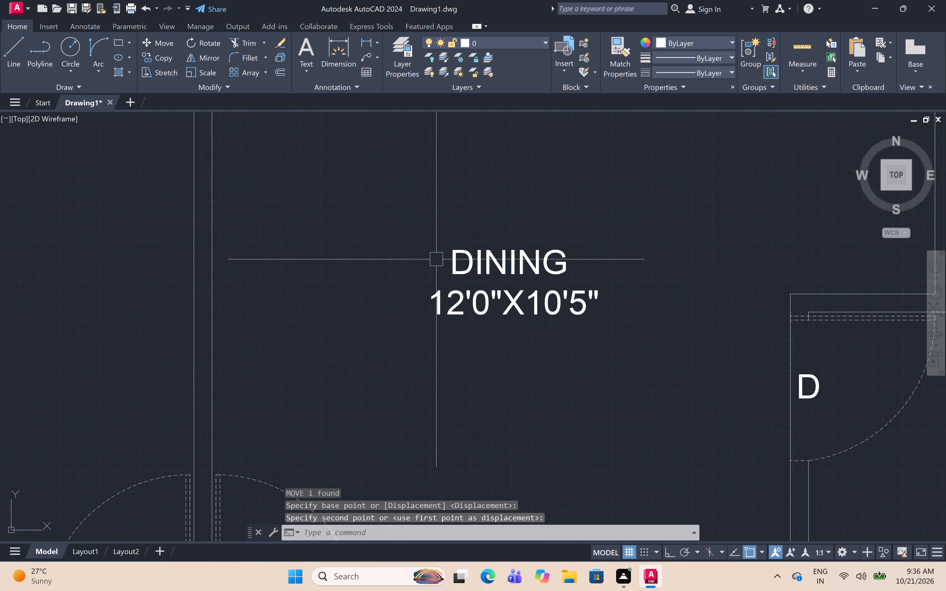
Move the copied DINING label slightly down, level with the original DINING label.
scroll(441, 256, "down", 6)
scroll(422, 257, "up", 3)
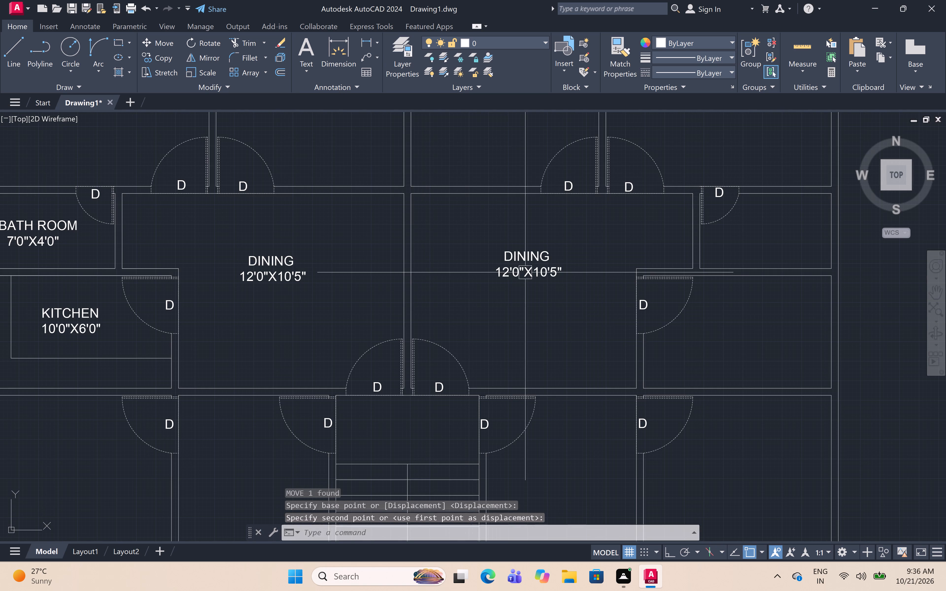
left_click(526, 272)
type("M")
key("space")
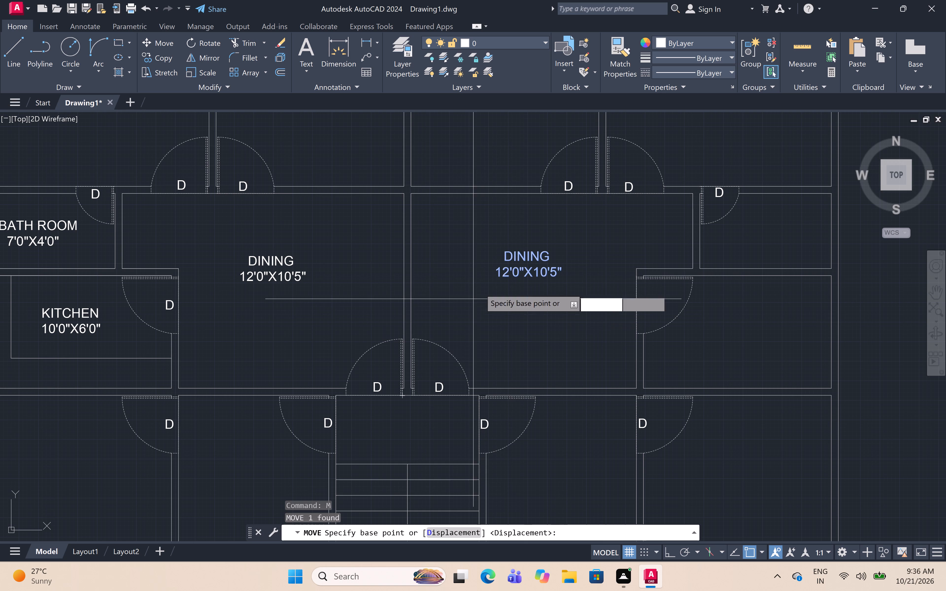
left_click(523, 262)
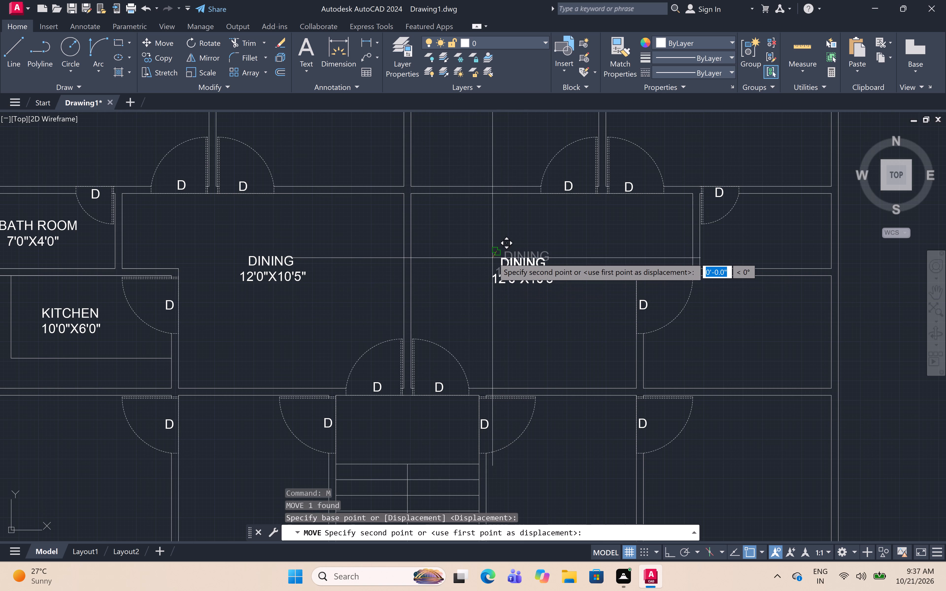
scroll(499, 258, "up", 4)
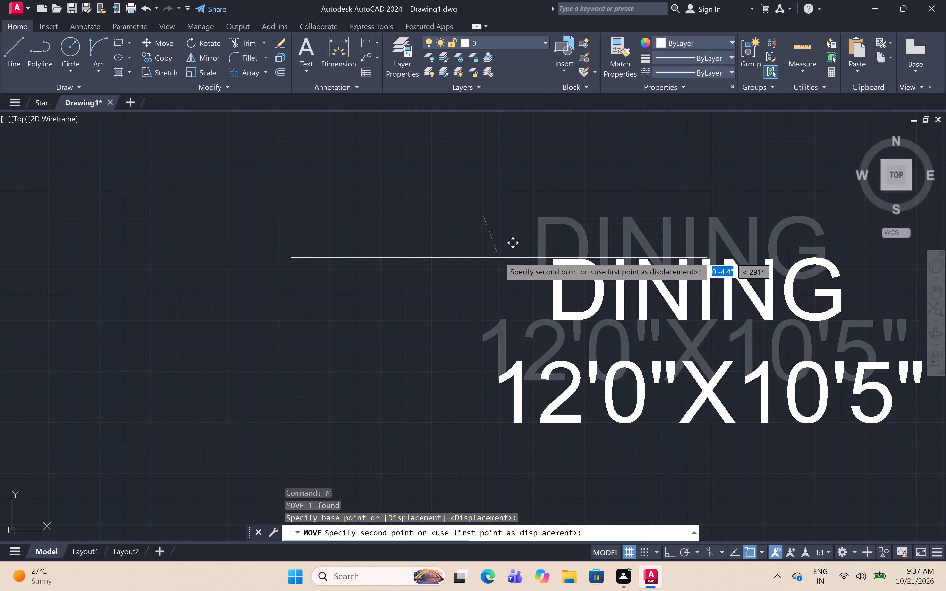
left_click(496, 242)
Add a multiline text label reading BATH ROOM with 7'0"X4'0" beneath it in the unlabelled bathroom beside the copied DINING label.
scroll(496, 242, "down", 7)
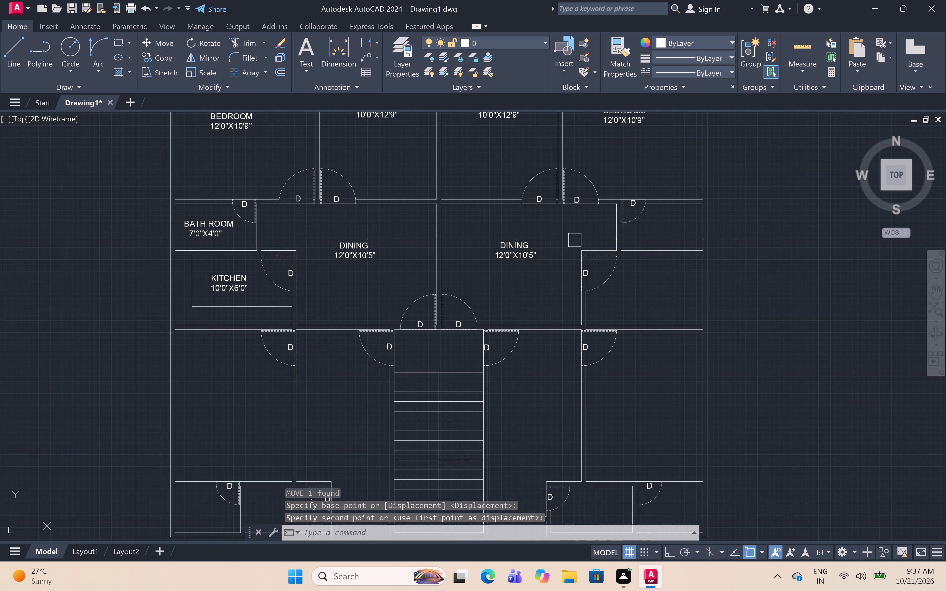
scroll(672, 221, "up", 1)
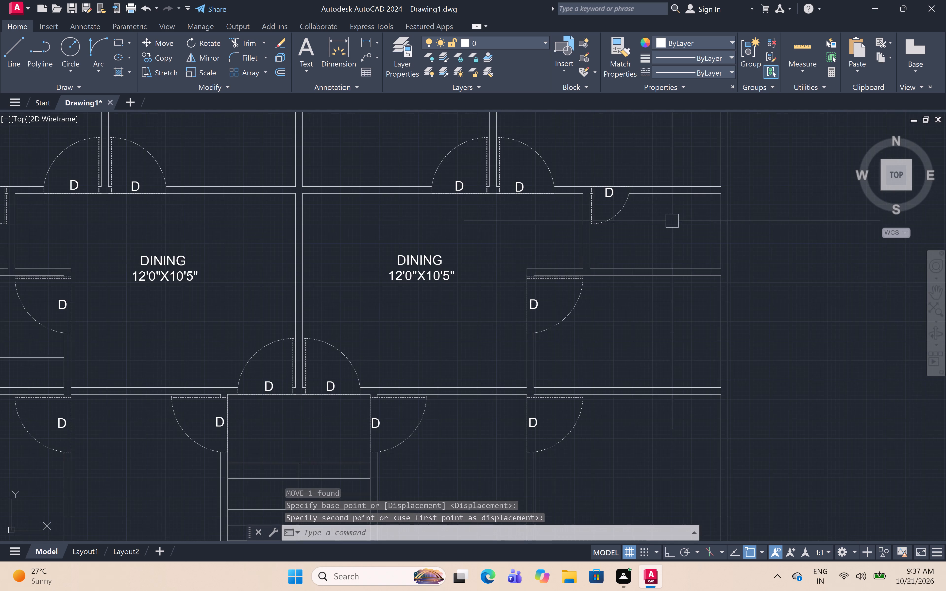
middle_click_drag(672, 220, 626, 271)
scroll(626, 271, "up", 1)
middle_click_drag(626, 272, 622, 298)
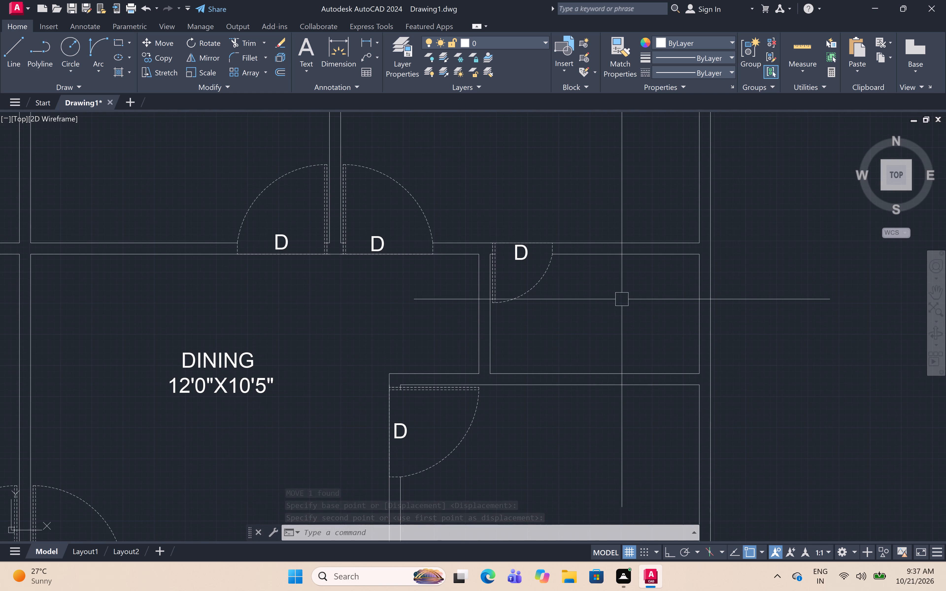
type("MT")
key("space")
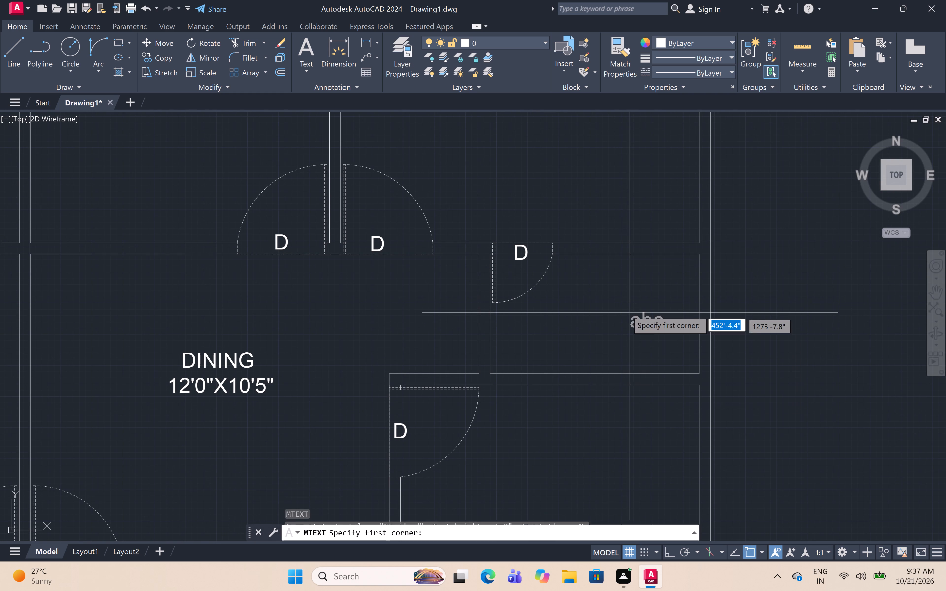
scroll(529, 285, "up", 1)
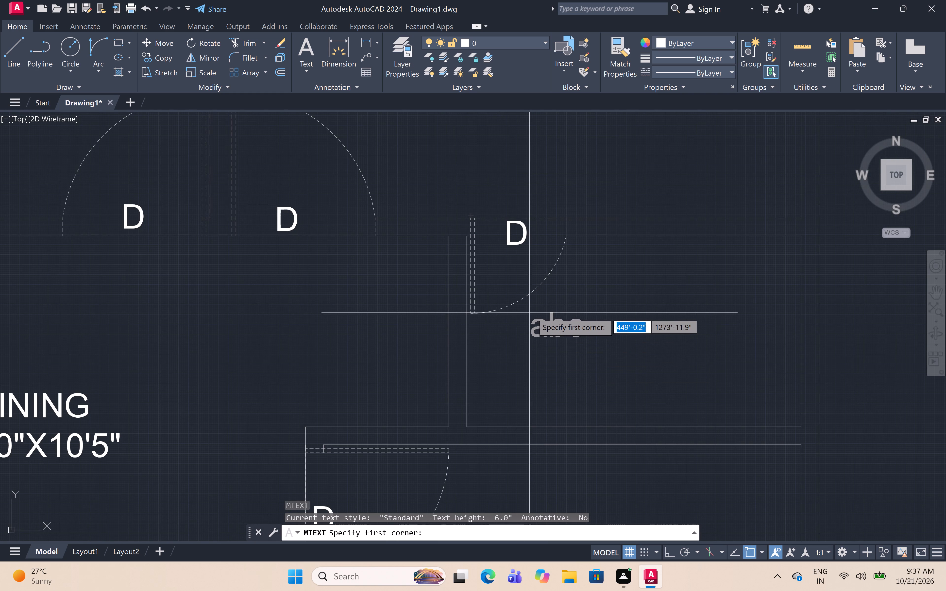
left_click(535, 311)
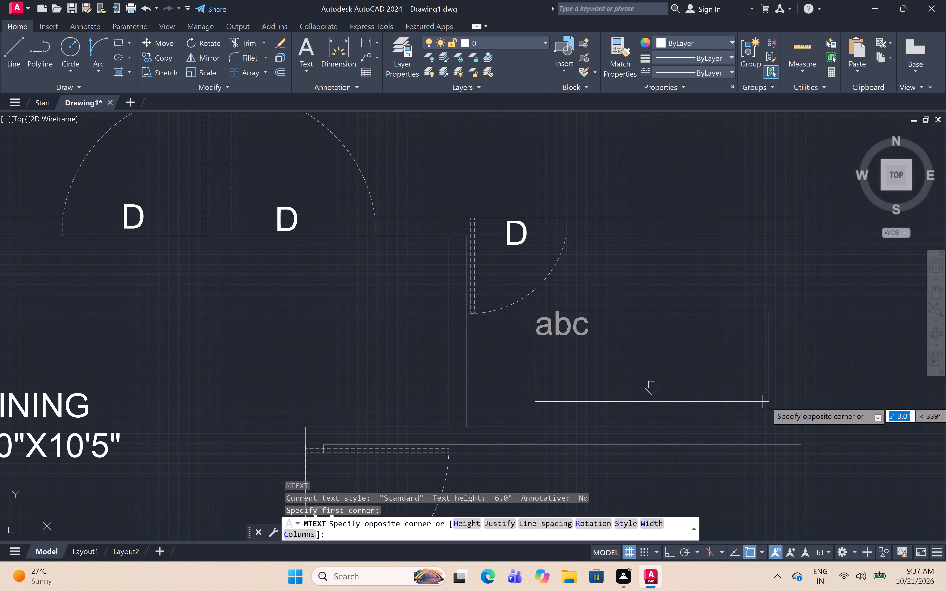
left_click(782, 410)
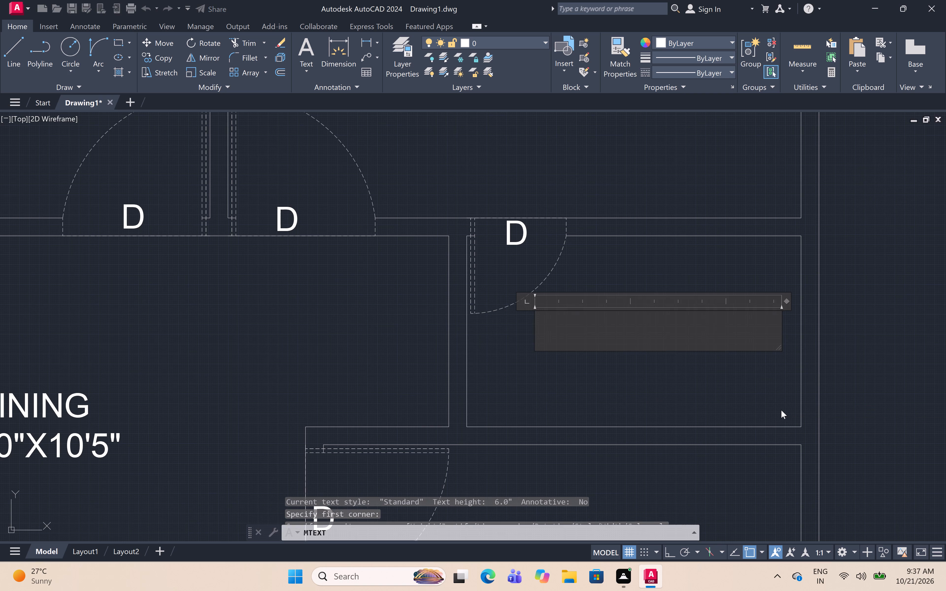
type("BATH")
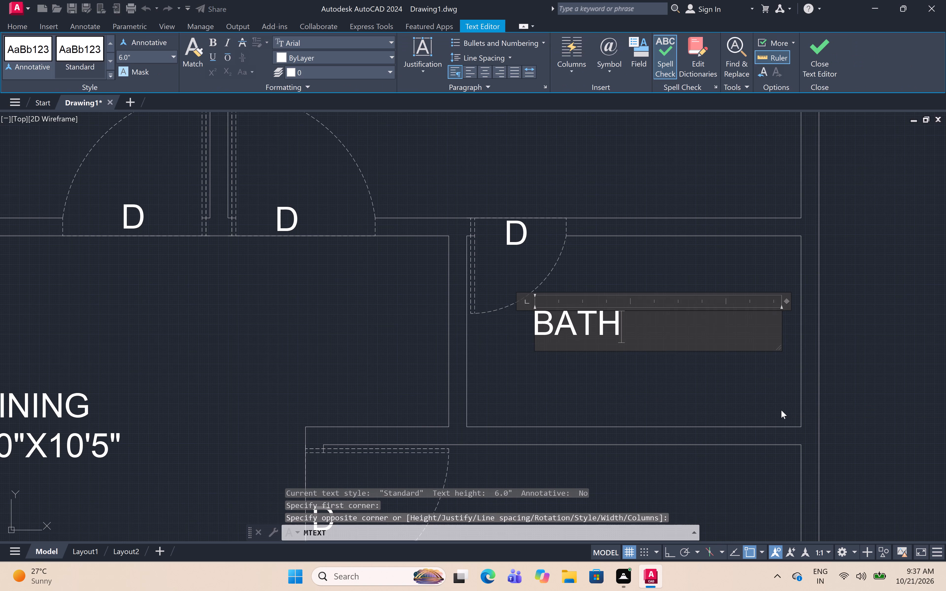
key("space")
type("ROOM")
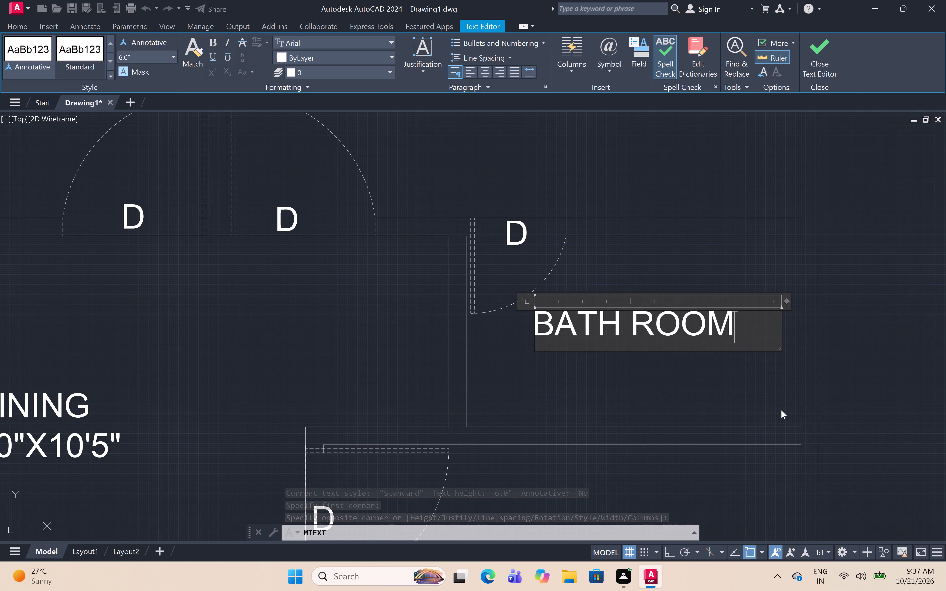
key("Return")
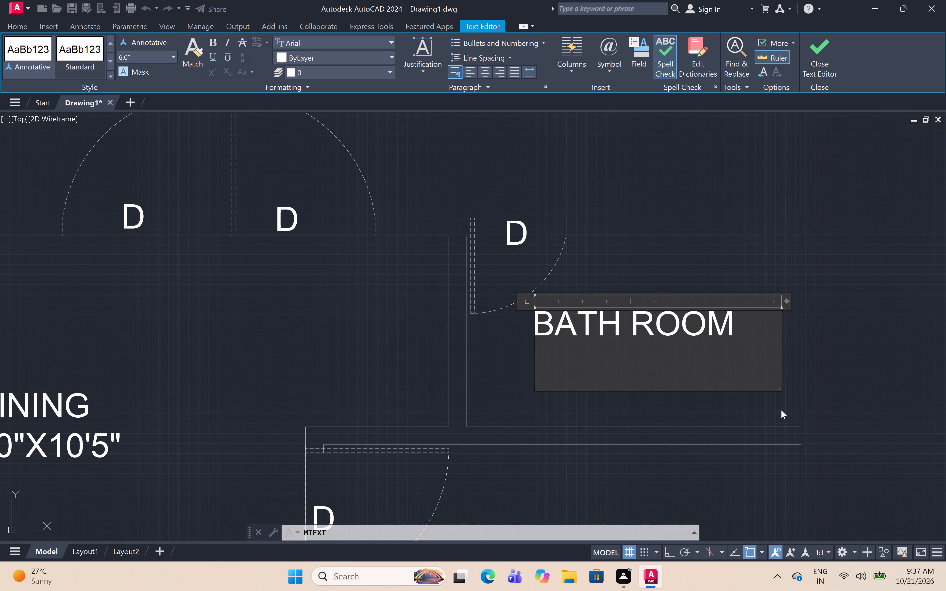
type("7'0\"")
key("x")
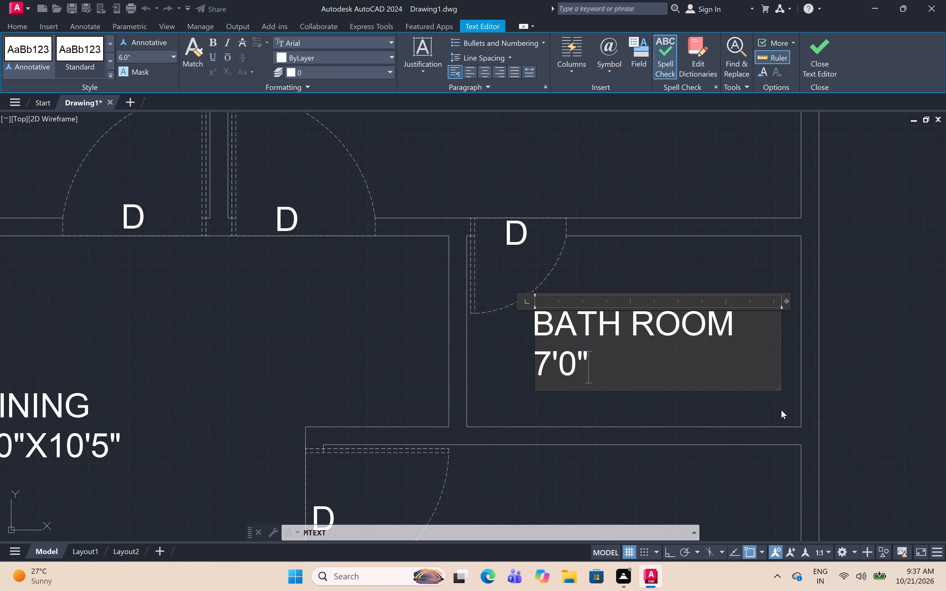
type("4'0\"")
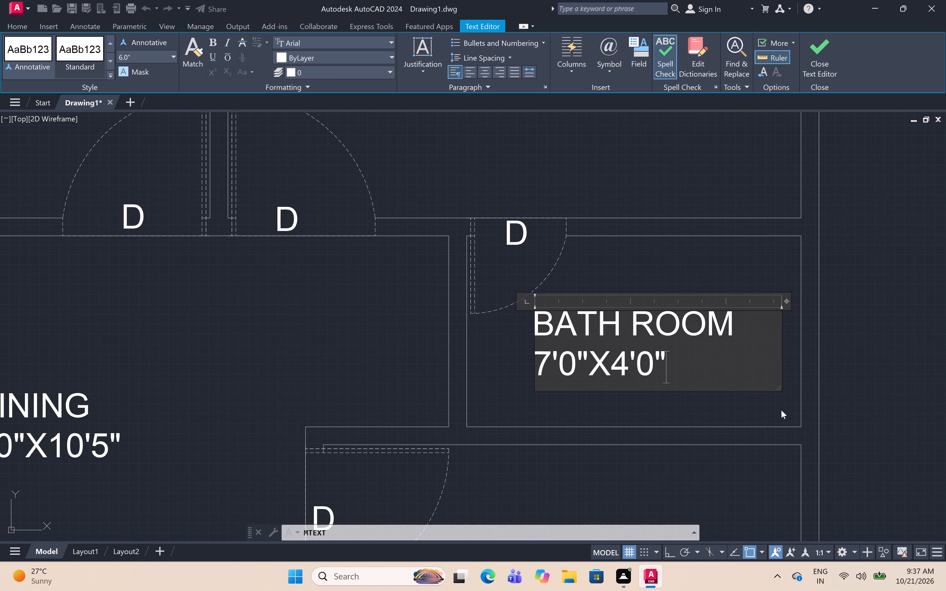
Indent the 7'0"X4'0" line by three spaces so it sits centred under BATH ROOM, and finish the label.
left_click(539, 357)
key("space")
key("space")
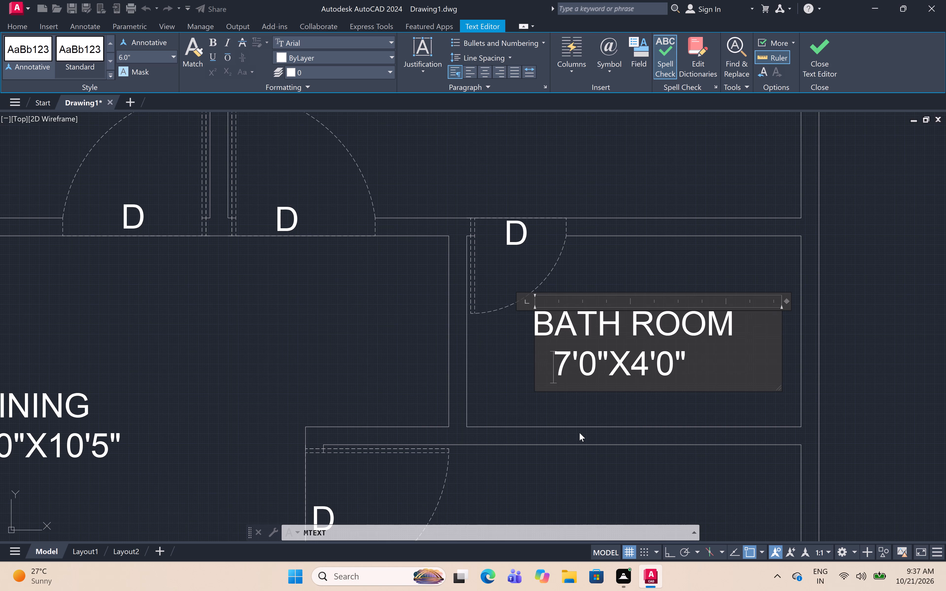
key("space")
key("space")
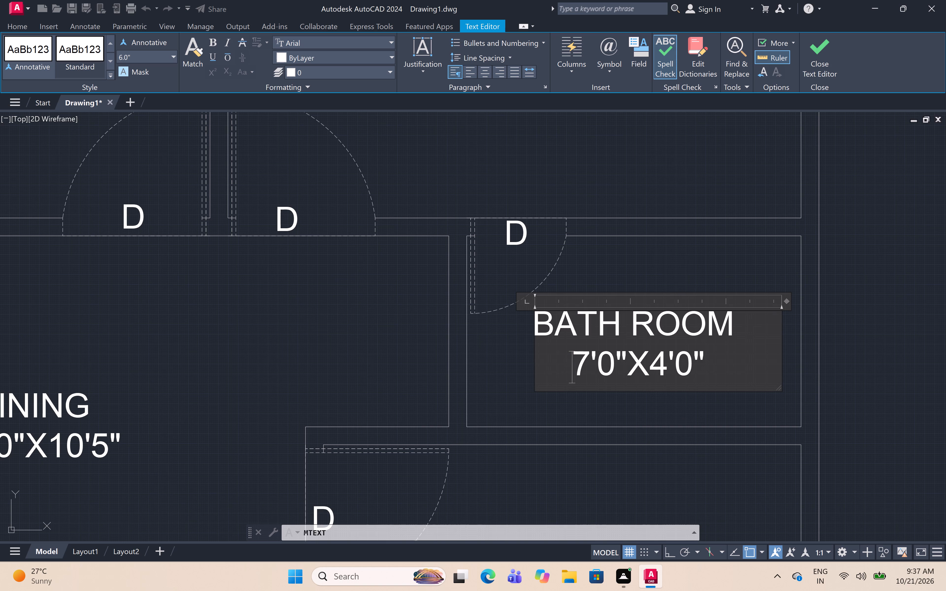
left_click(712, 357)
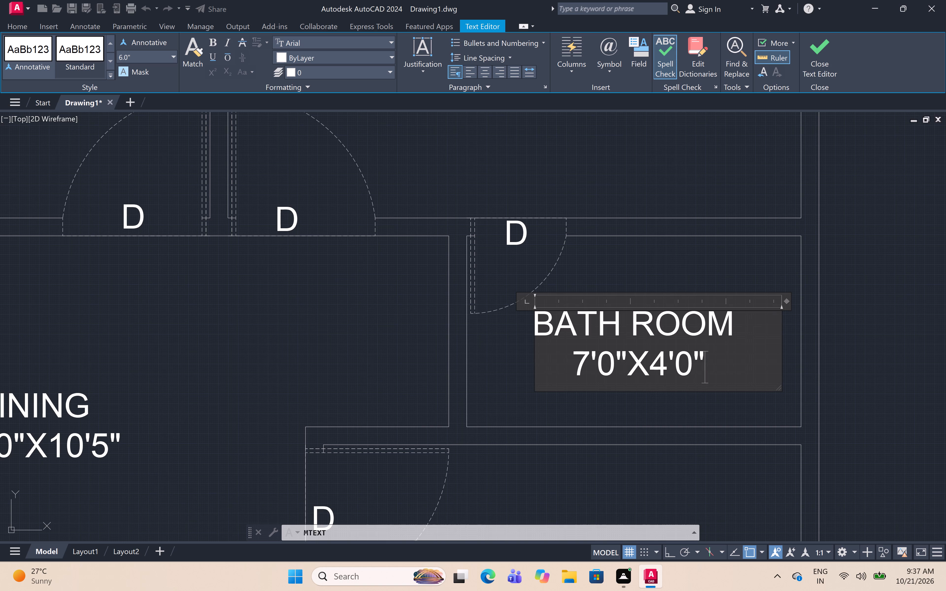
left_click(568, 365)
key("BackSpace")
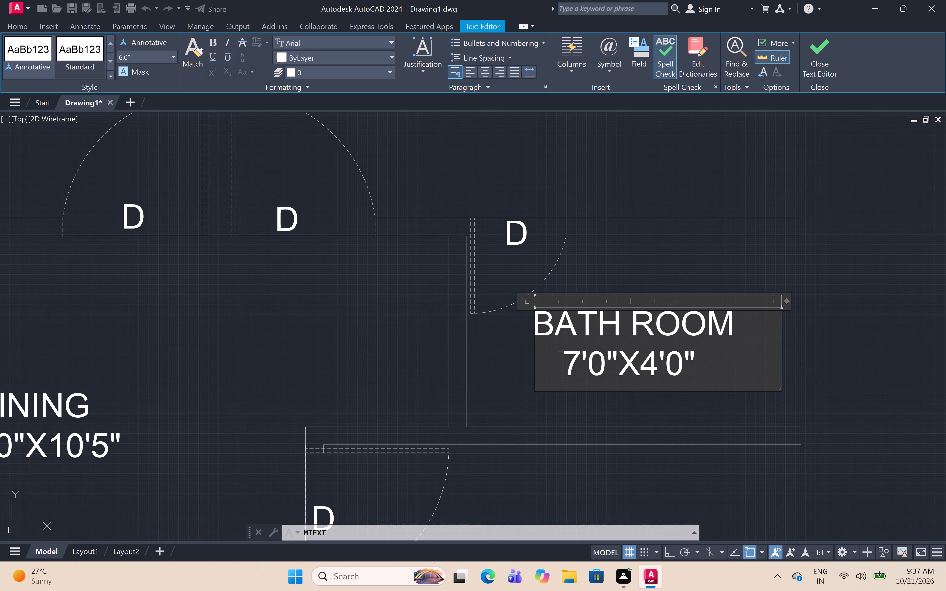
left_click(587, 412)
Draw an L-shaped counter outline in the unlabelled kitchen with Ortho on, about 4' down from the upper wall and 8' across to the door-side wall.
scroll(644, 302, "down", 6)
scroll(641, 320, "up", 6)
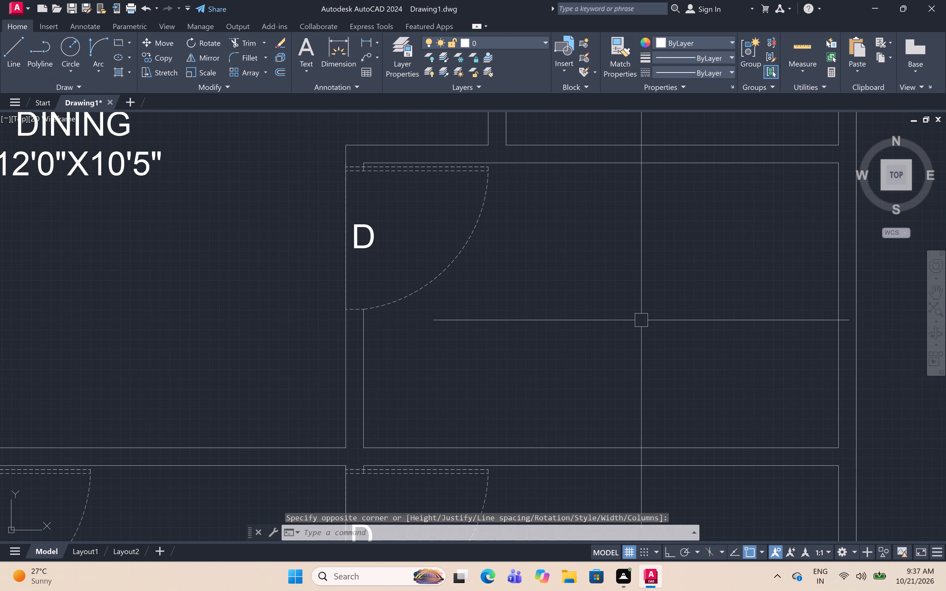
scroll(641, 320, "down", 4)
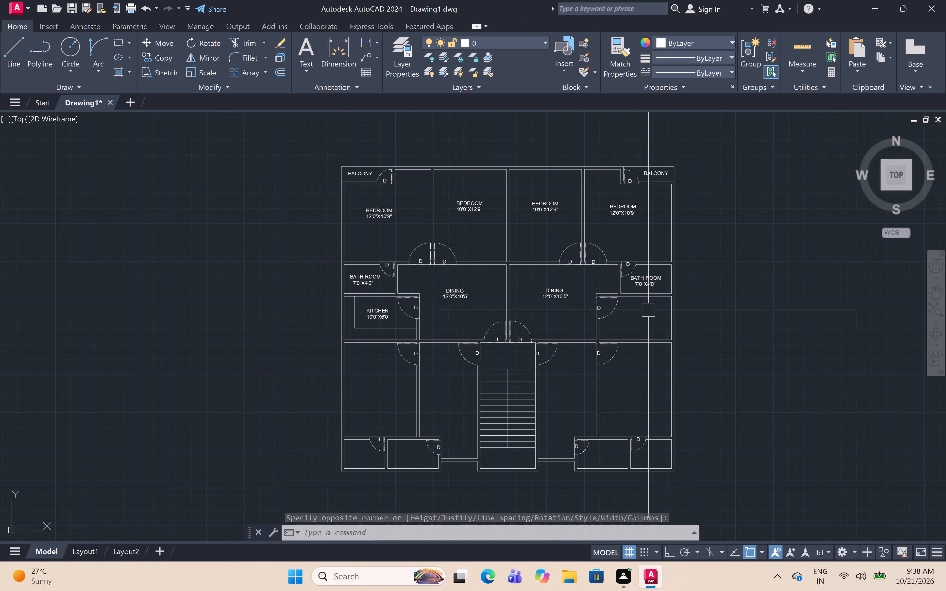
scroll(650, 314, "up", 3)
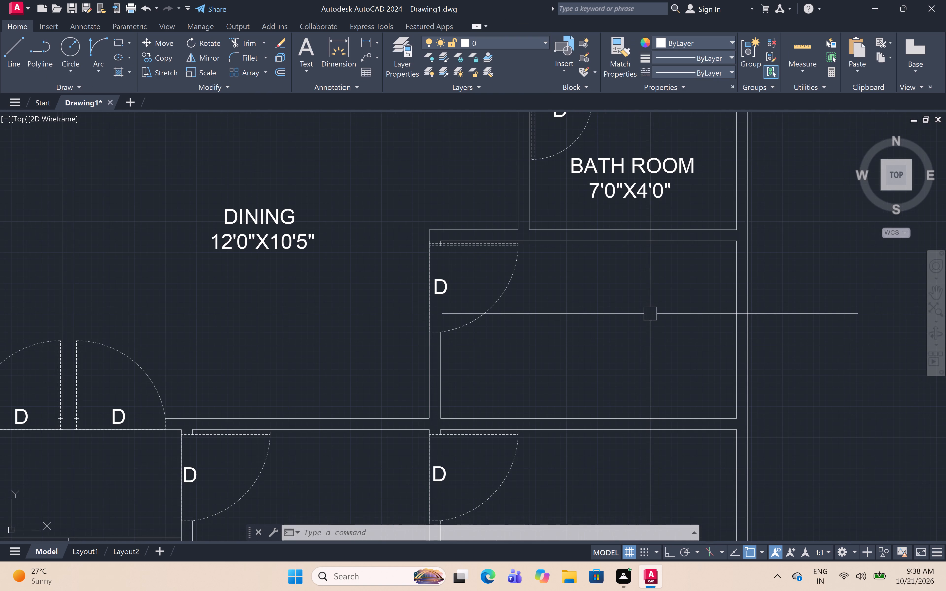
type("L")
key("space")
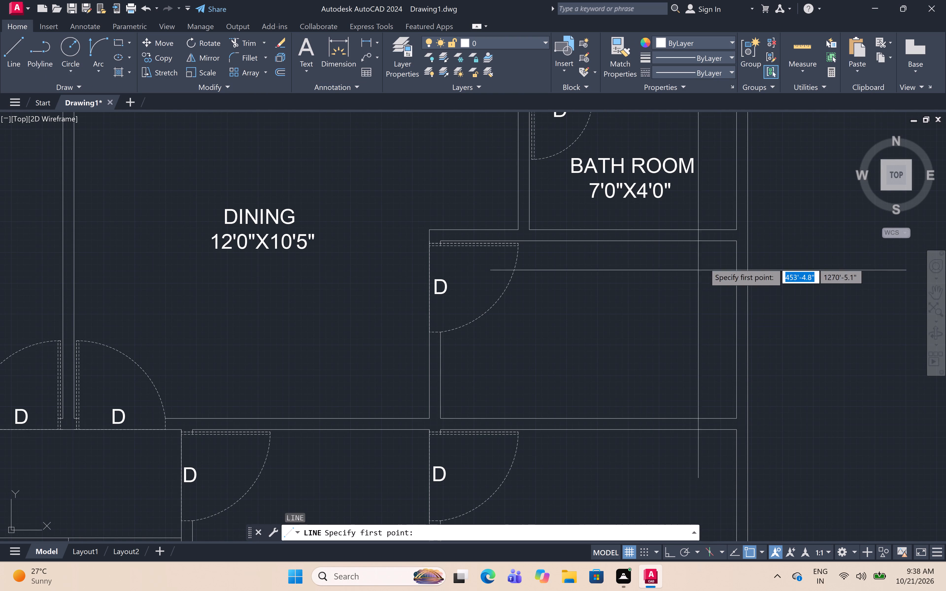
left_click(684, 240)
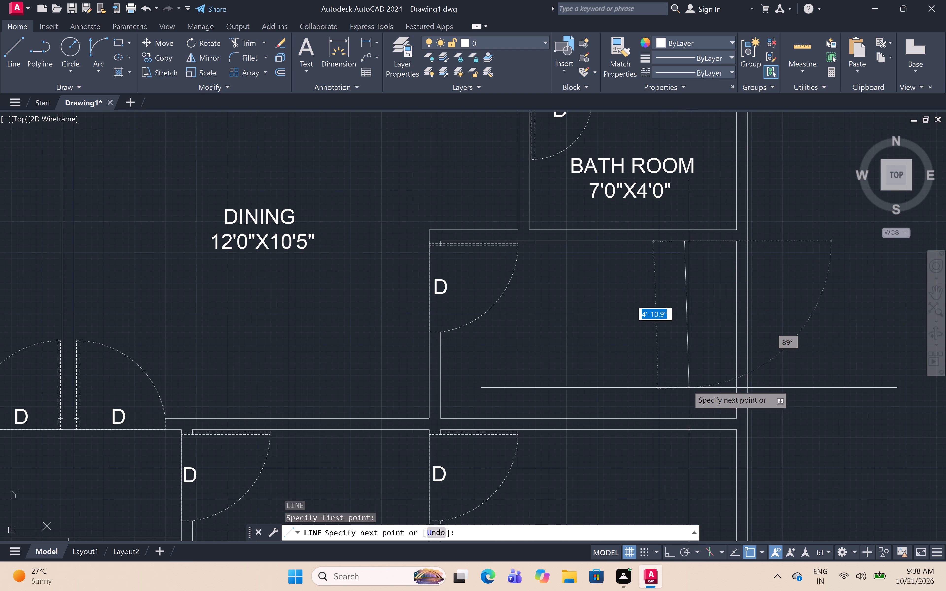
key("F8")
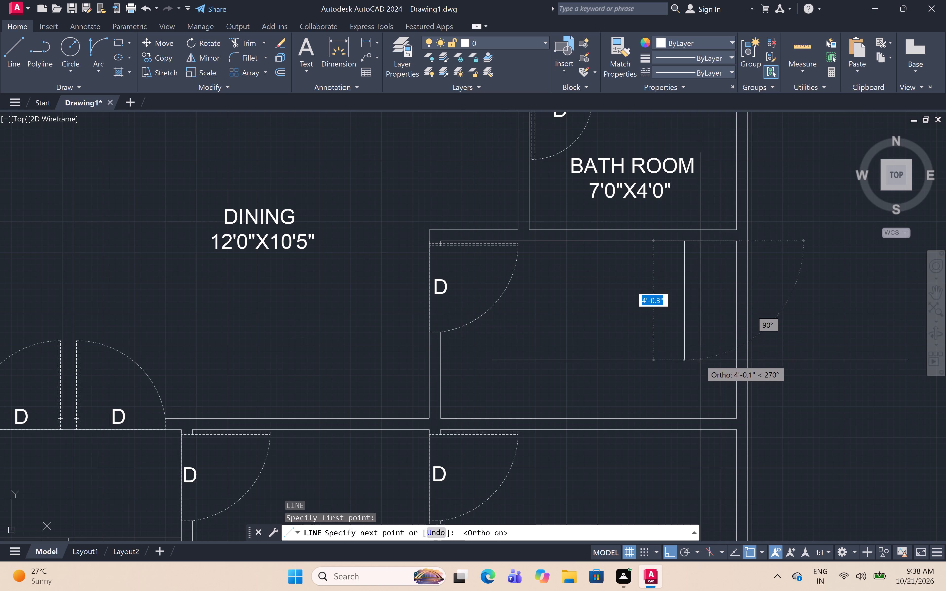
middle_click_drag(699, 364, 719, 223)
middle_click_drag(713, 233, 734, 316)
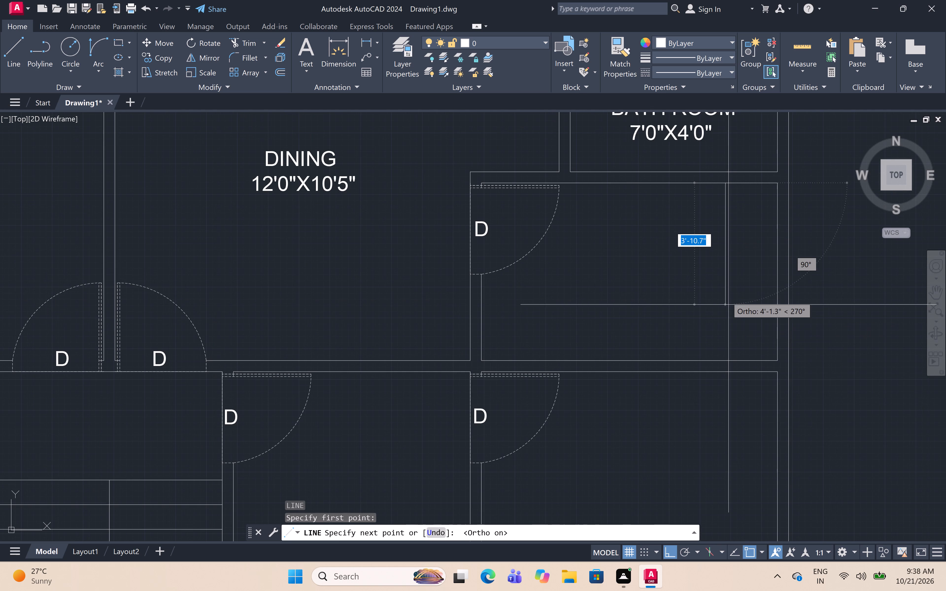
left_click(729, 310)
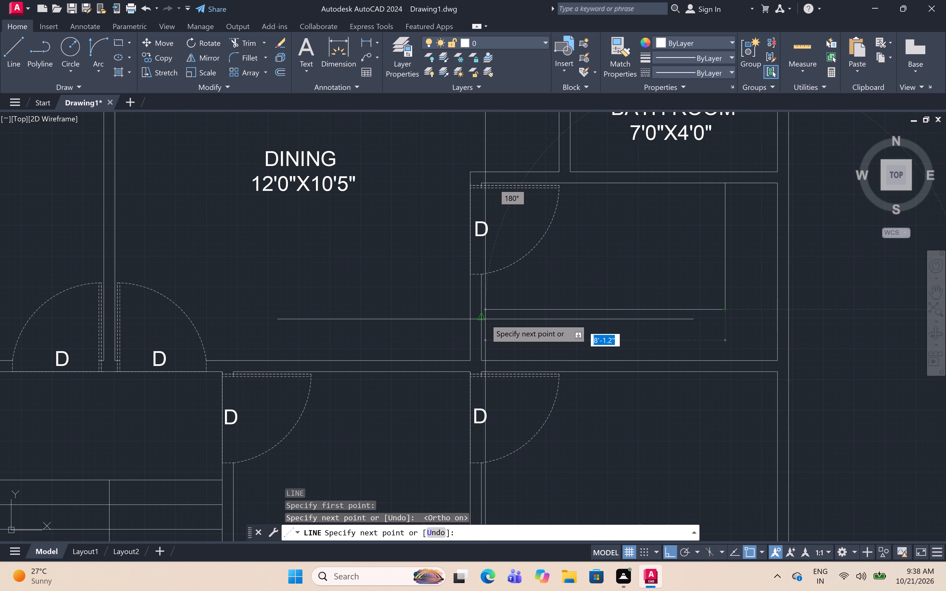
left_click(481, 310)
key("Escape")
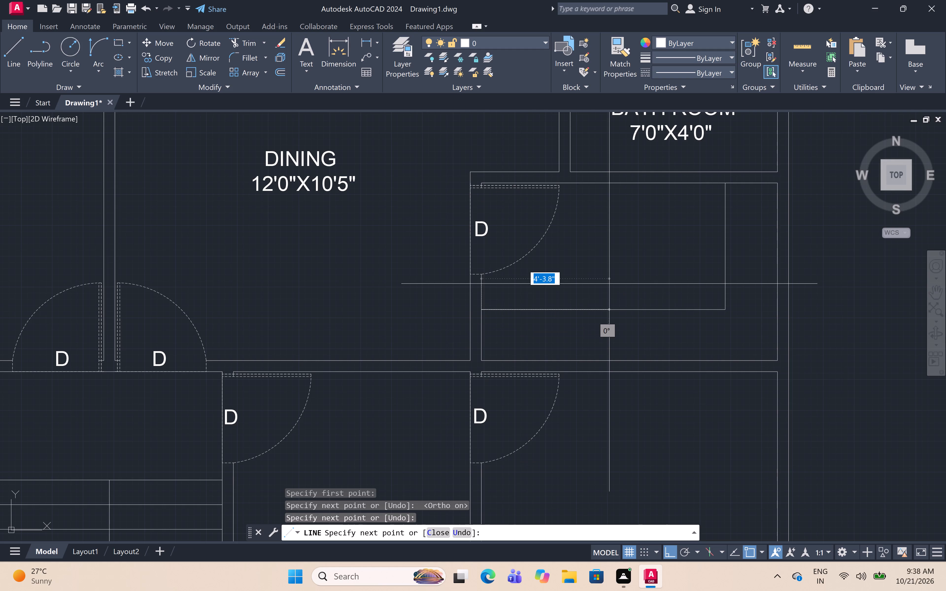
Move the new counter outline's horizontal line slightly down, closer to the kitchen's lower wall.
scroll(609, 284, "down", 4)
middle_click_drag(610, 282, 644, 340)
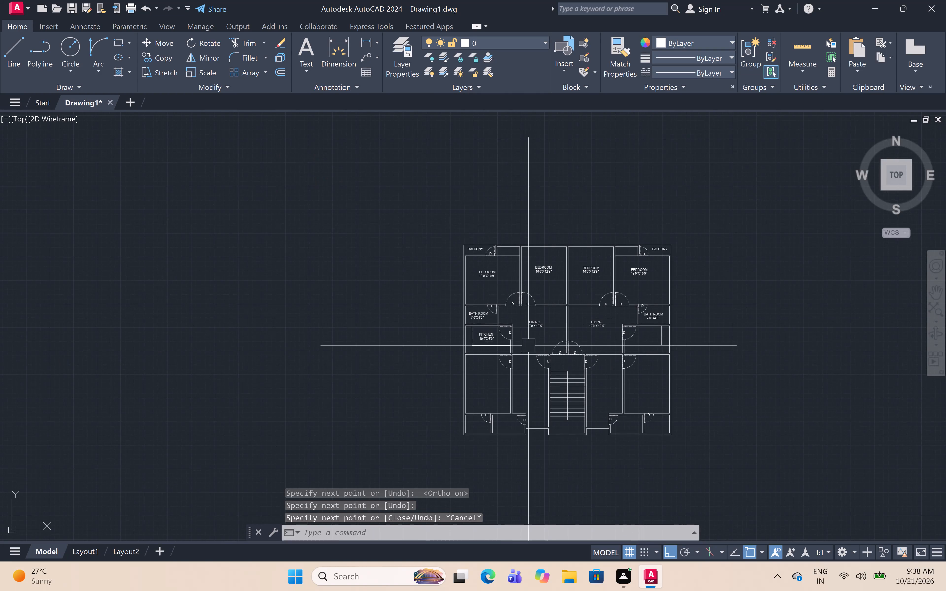
scroll(482, 342, "up", 4)
scroll(482, 342, "down", 5)
middle_click_drag(482, 342, 338, 321)
middle_click_drag(340, 321, 494, 322)
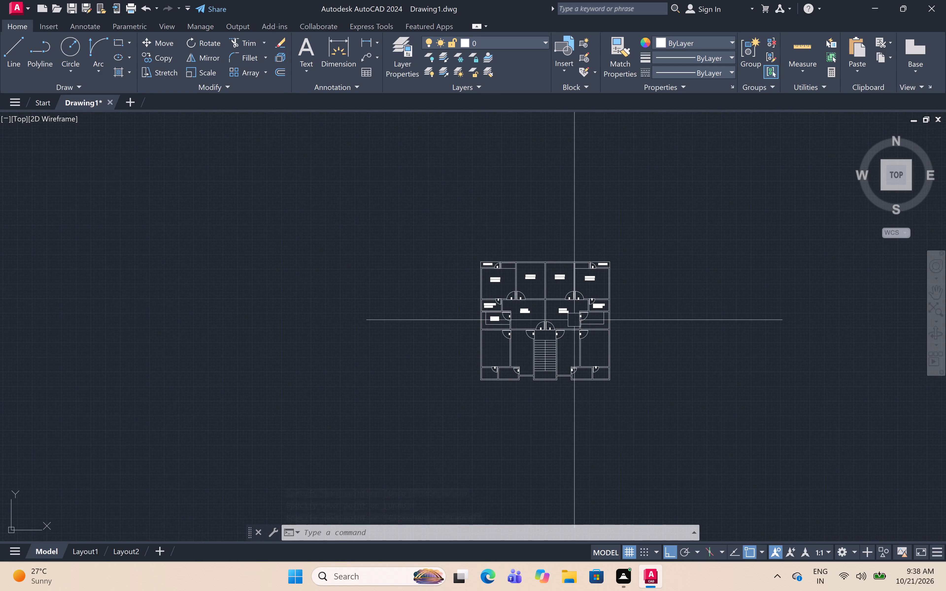
scroll(594, 323, "up", 5)
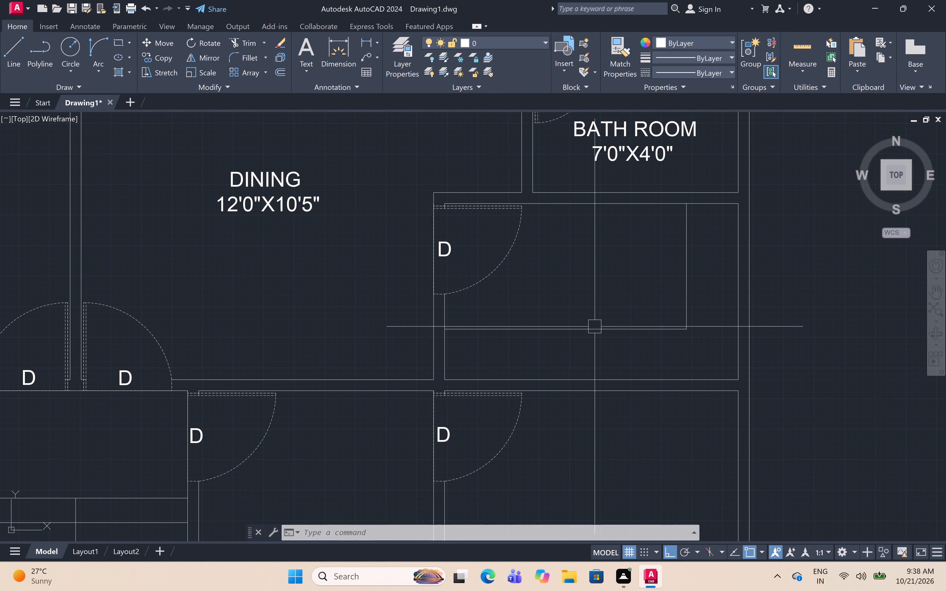
left_click(595, 327)
left_click(566, 328)
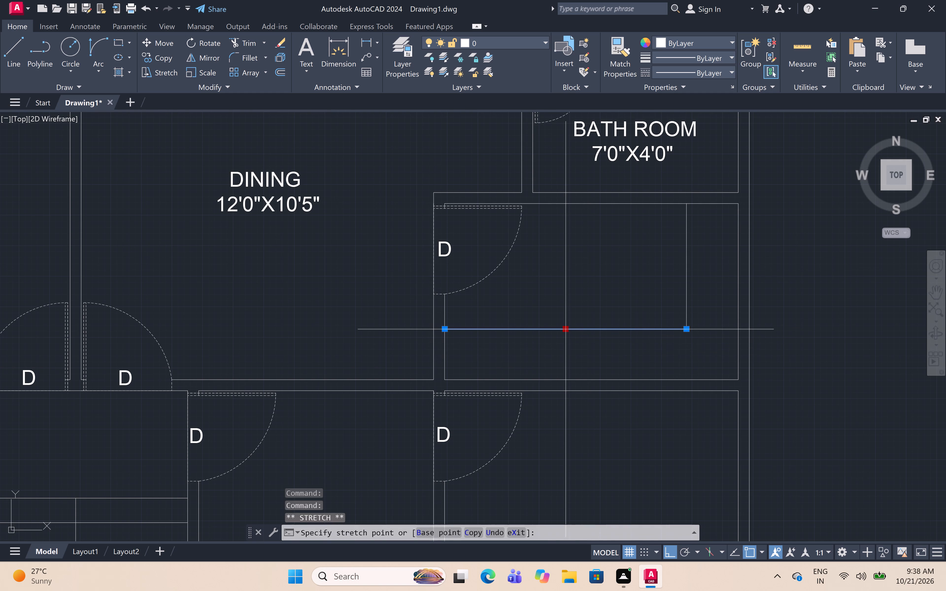
left_click(567, 335)
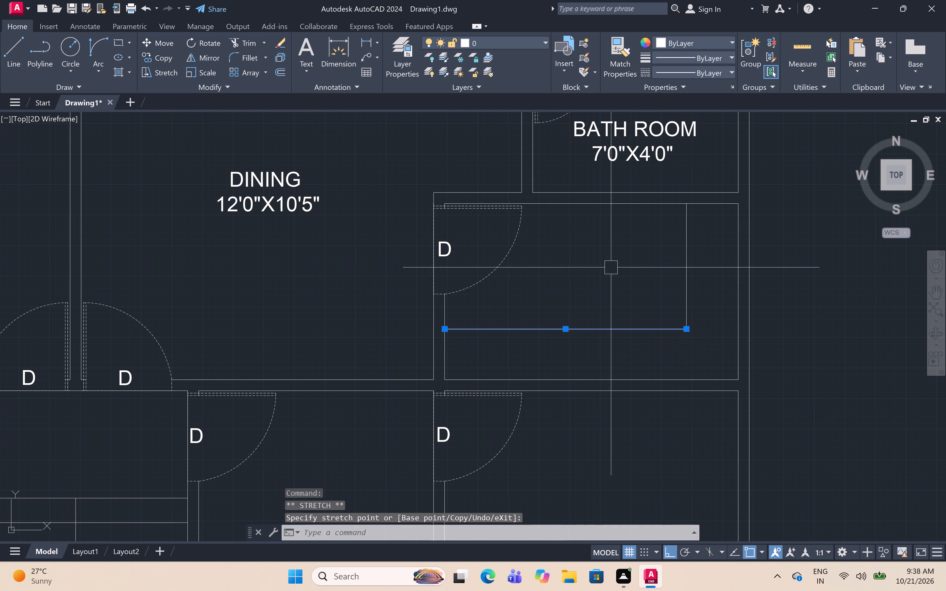
scroll(564, 327, "up", 1)
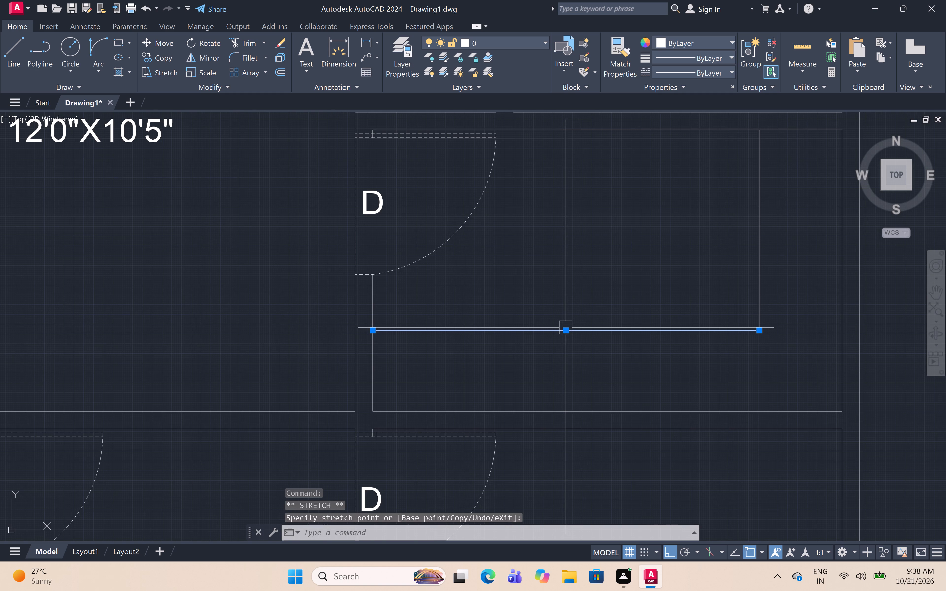
left_click(567, 328)
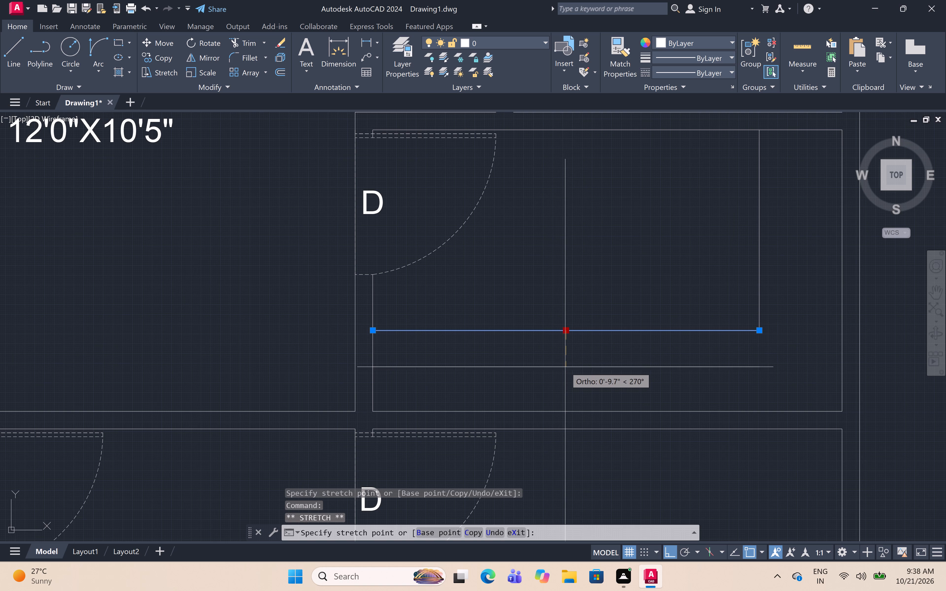
left_click(558, 349)
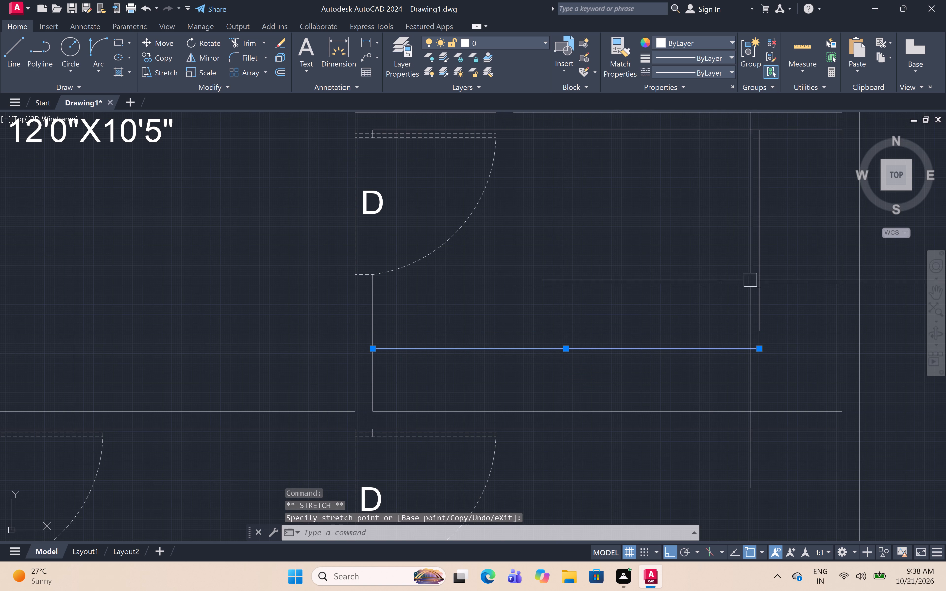
Move the new kitchen counter outline's vertical line a few inches toward the outer side wall.
left_click(761, 277)
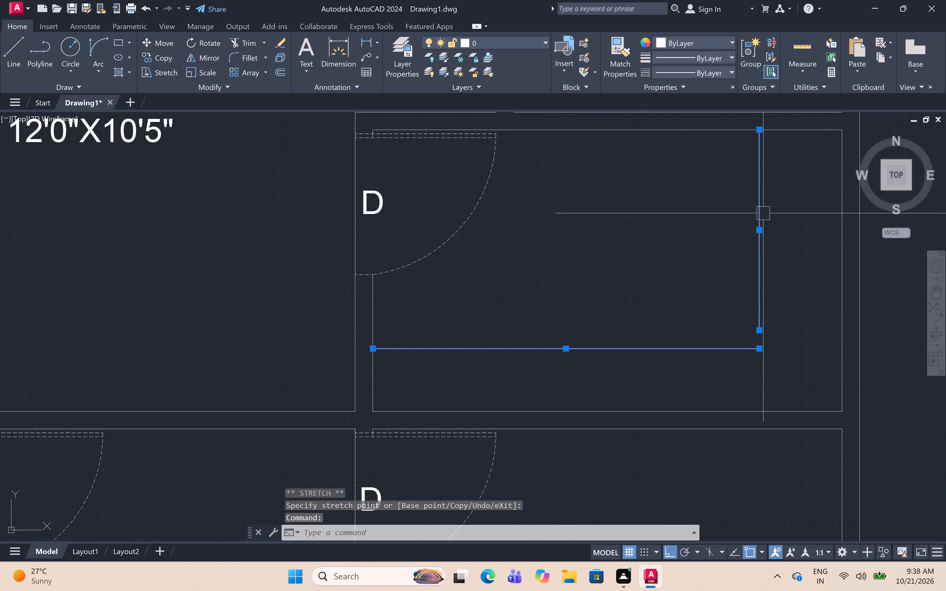
left_click(760, 231)
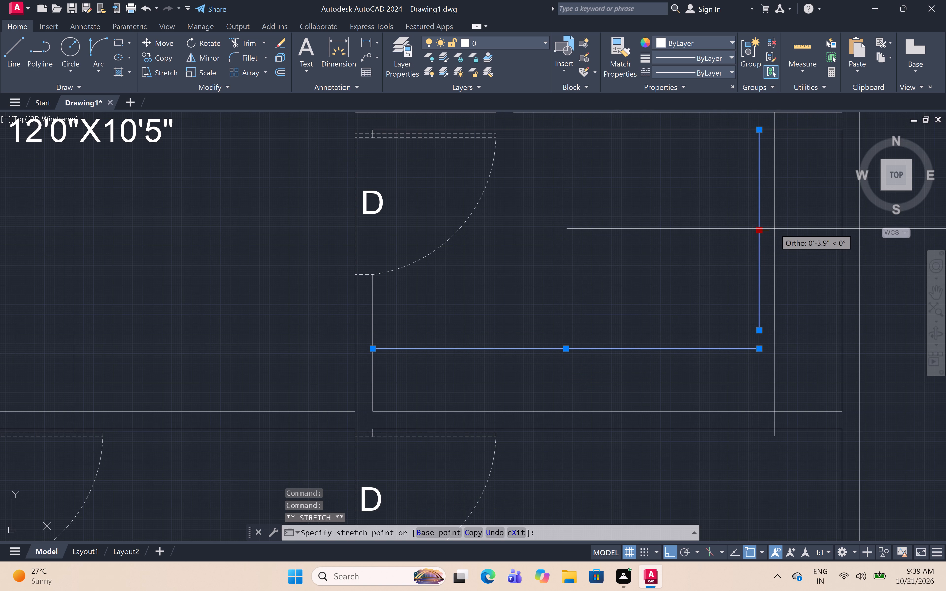
left_click(772, 229)
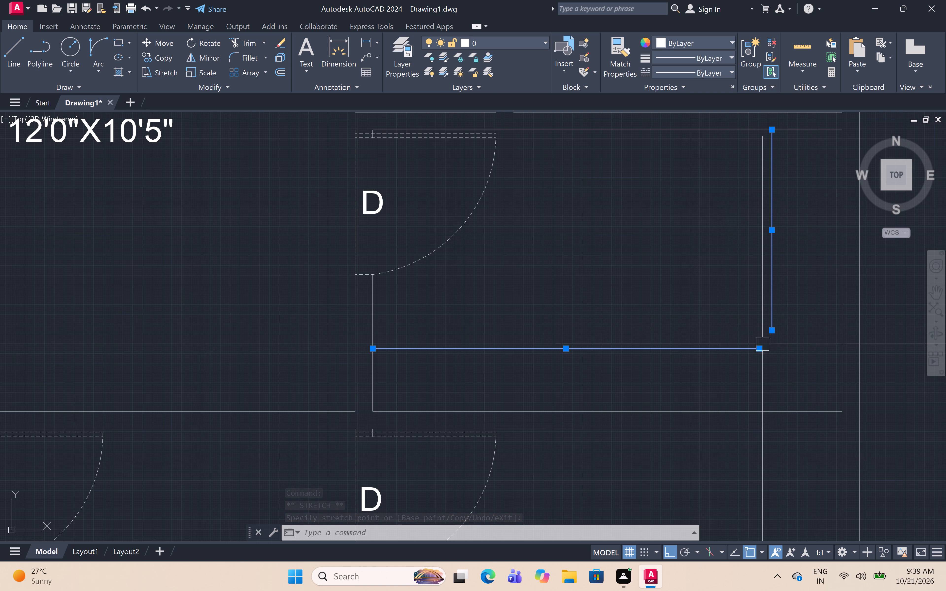
Stretch the vertical counter line's lower end about 6" down and extend the horizontal line's end to meet it.
scroll(766, 343, "up", 2)
left_click(778, 309)
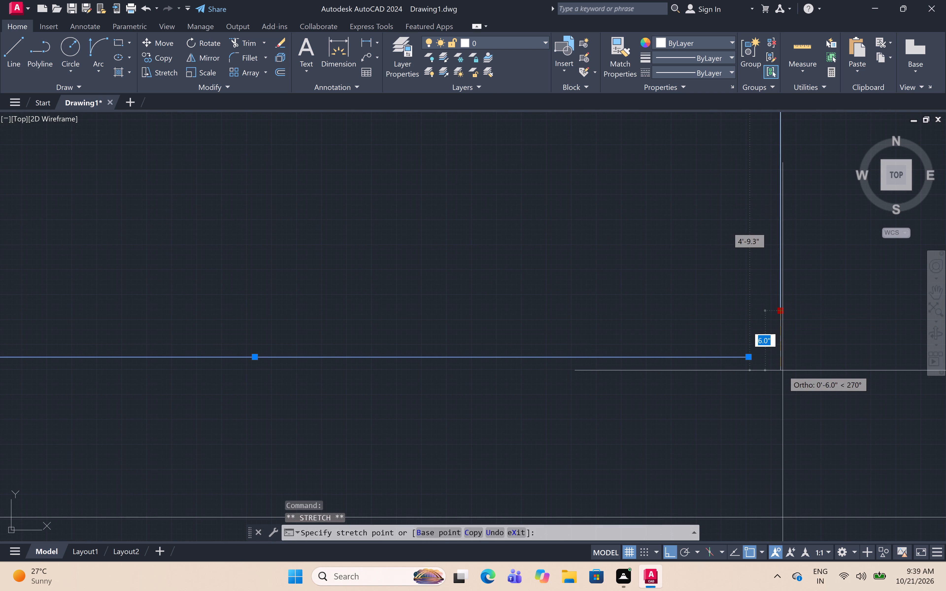
left_click(783, 370)
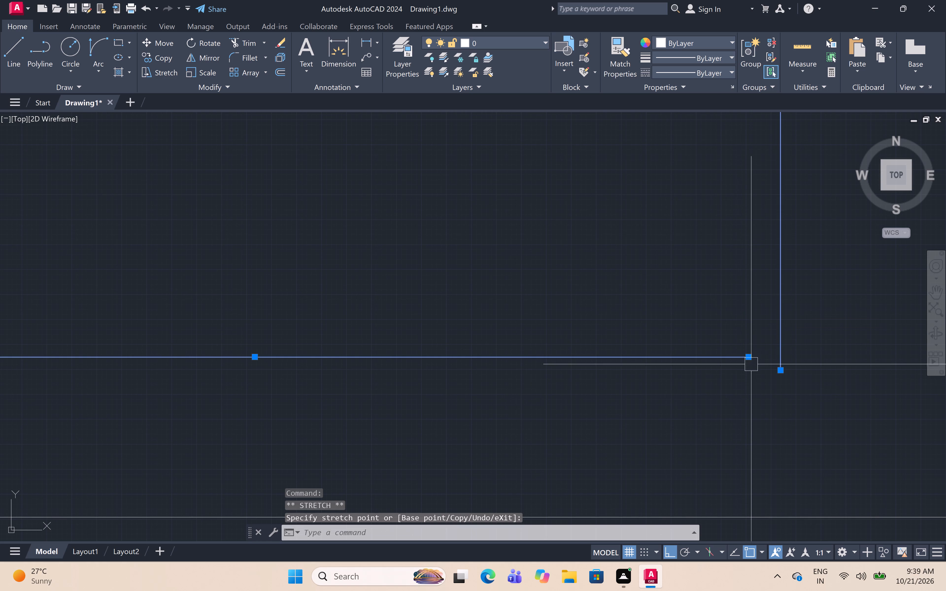
left_click(751, 364)
left_click(749, 355)
left_click(749, 355)
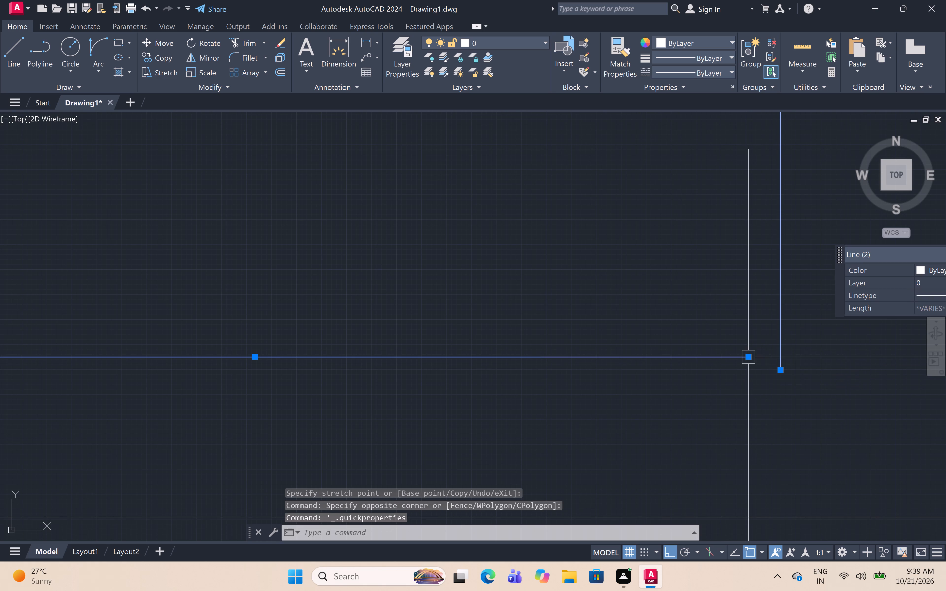
left_click(750, 355)
left_click(779, 356)
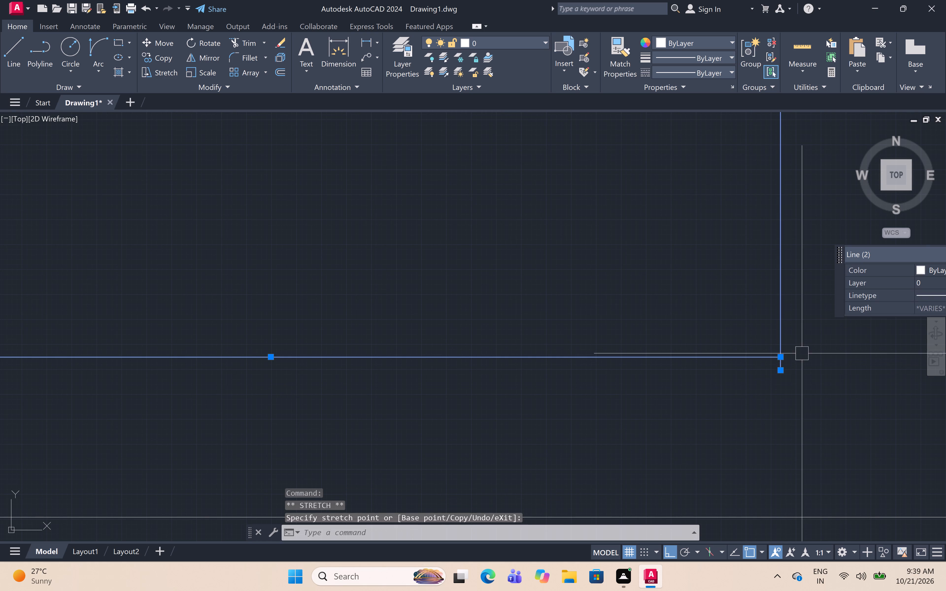
Trim the vertical line's overhang below the corner of the counter outline.
key("Escape")
key("t")
key("r")
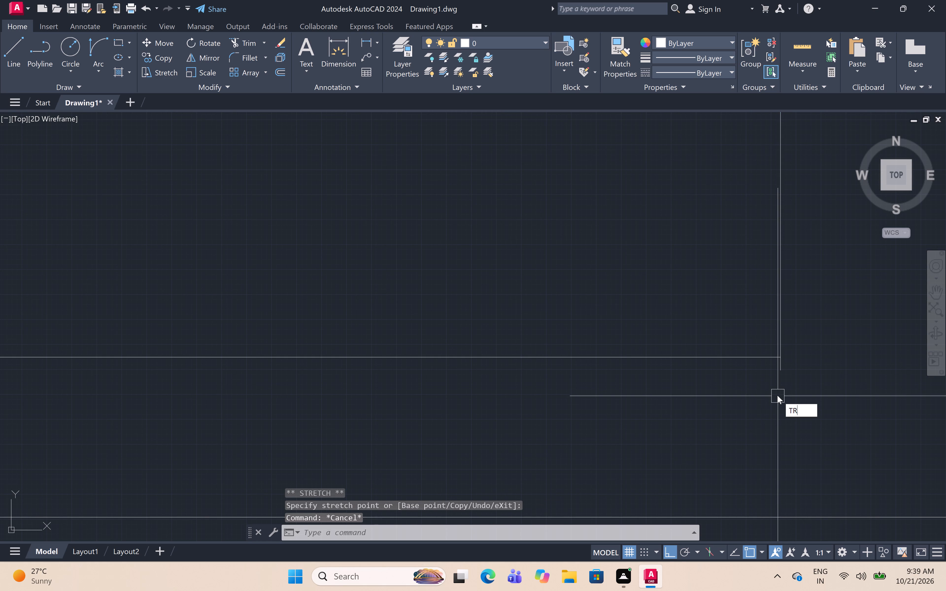
key("space")
left_click(780, 373)
scroll(780, 374, "down", 6)
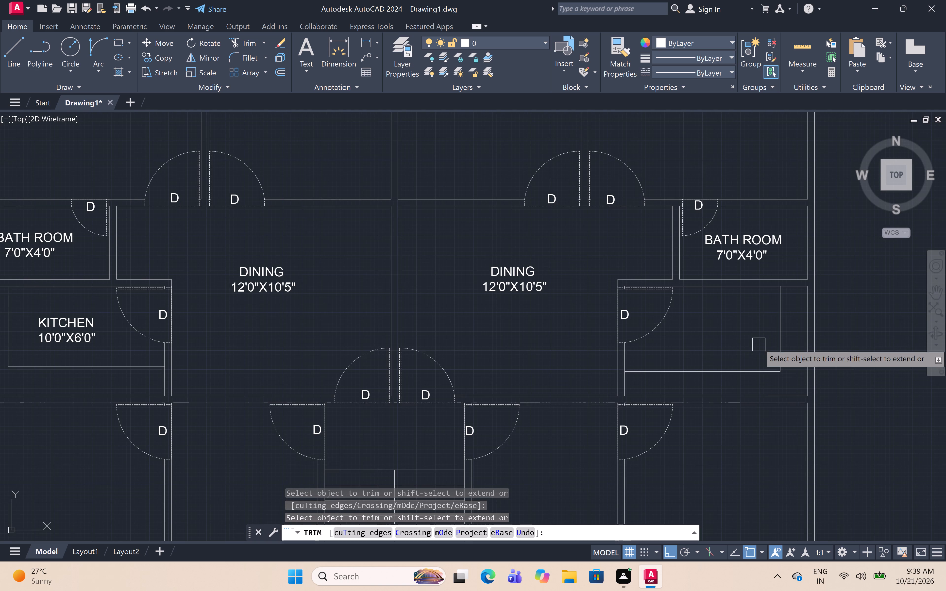
key("Escape")
Copy the KITCHEN 10'0"X6'0" label about 35'-4" horizontally into the opposite, unlabelled kitchen with Ortho on.
scroll(755, 342, "down", 2)
middle_click_drag(754, 342, 780, 359)
scroll(780, 359, "up", 1)
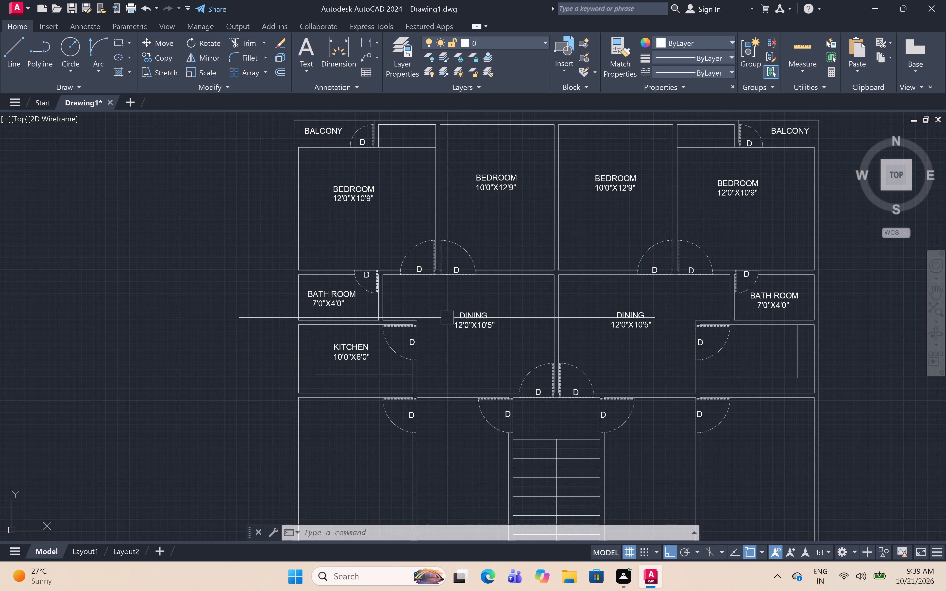
scroll(355, 364, "up", 4)
left_click(351, 324)
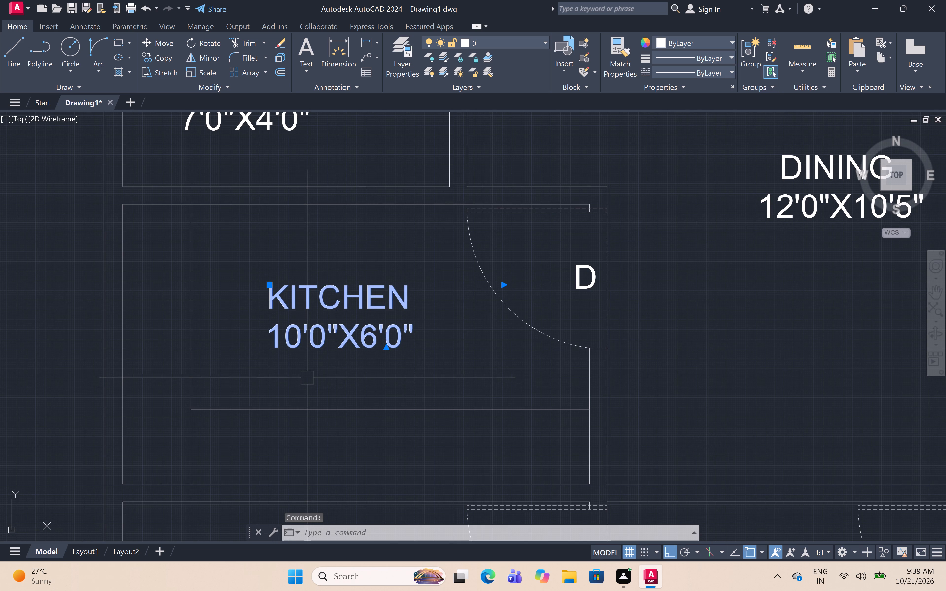
key("c")
type("O")
key("space")
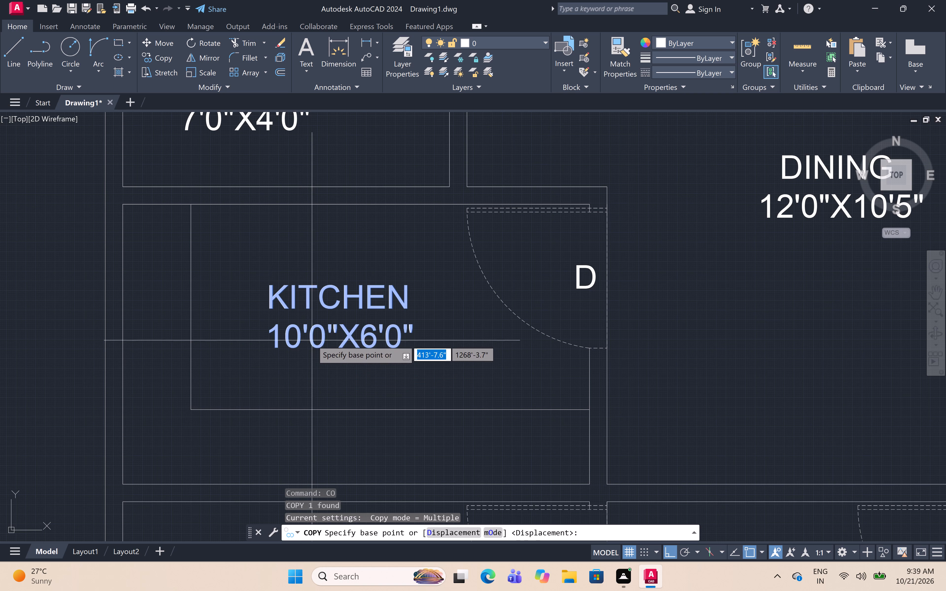
left_click_drag(312, 340, 314, 340)
scroll(450, 328, "down", 6)
scroll(597, 335, "up", 4)
scroll(578, 342, "up", 3)
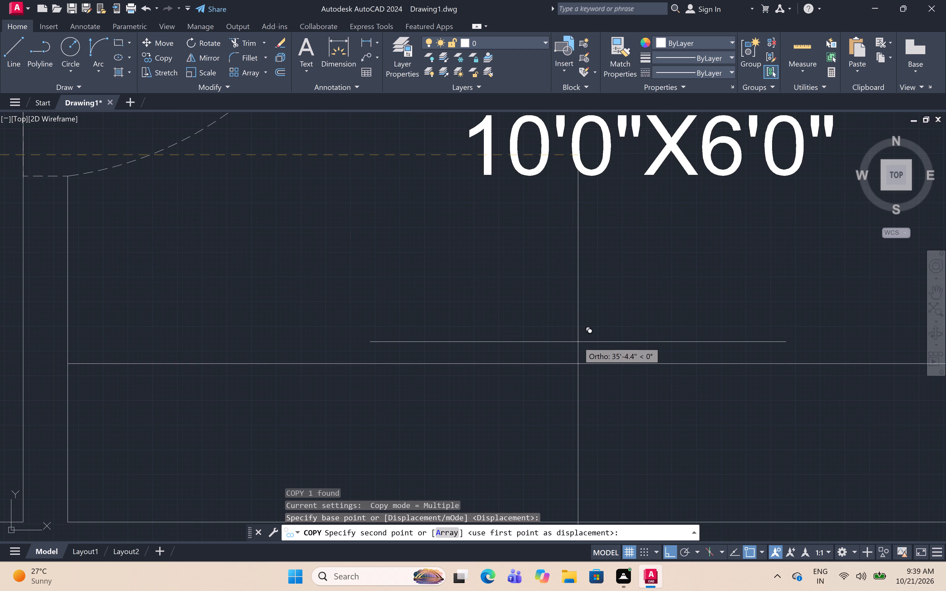
middle_click_drag(574, 324, 588, 391)
middle_click_drag(580, 348, 580, 374)
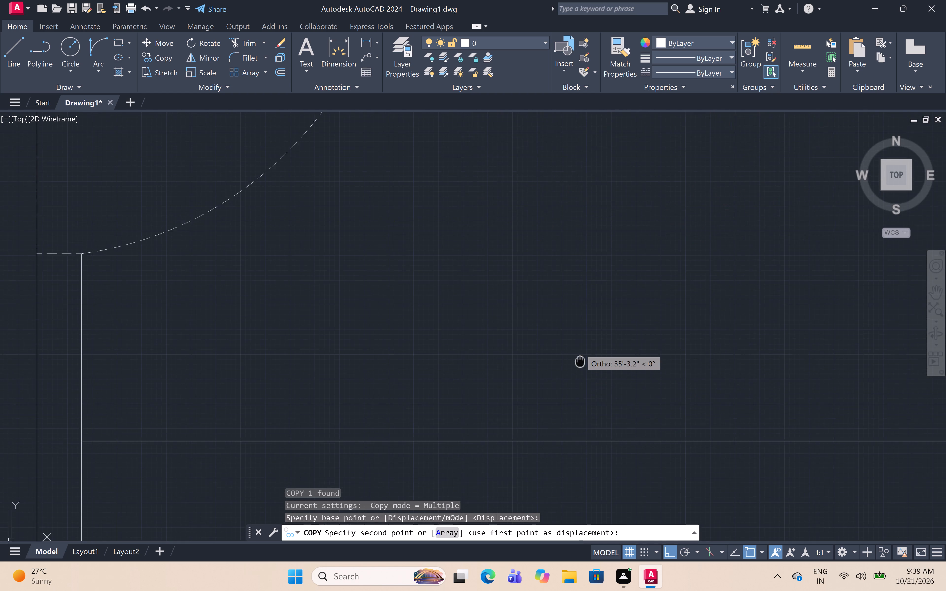
middle_click_drag(580, 374, 578, 389)
left_click(583, 395)
scroll(583, 373, "down", 4)
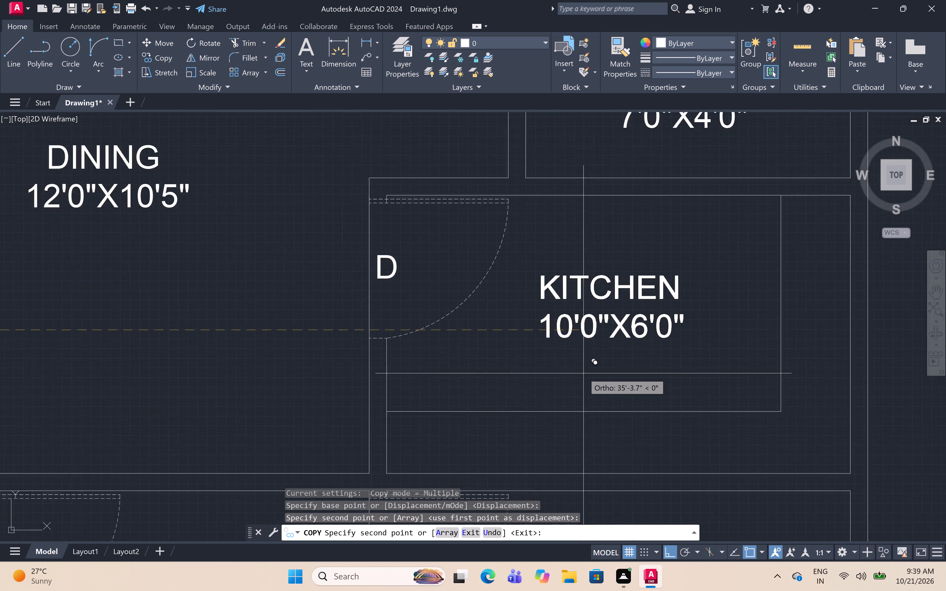
scroll(583, 373, "down", 2)
key("Escape")
Create a multiline text label in the large room directly below the original kitchen, with BEDROOM as its first line.
scroll(392, 350, "down", 4)
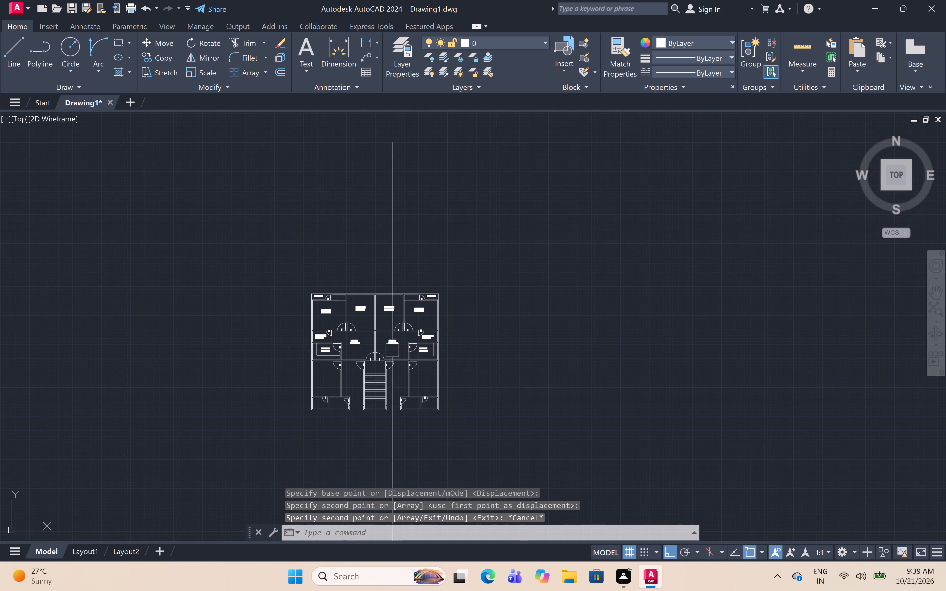
middle_click_drag(392, 350, 405, 336)
middle_click(420, 324)
scroll(330, 374, "up", 6)
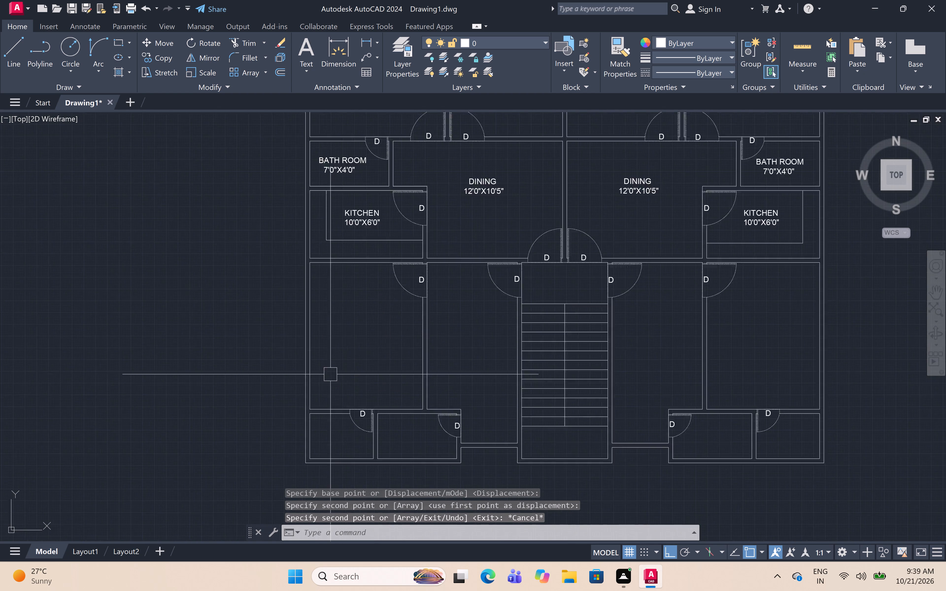
scroll(354, 346, "down", 1)
middle_click_drag(354, 345, 359, 358)
type("MT")
key("space")
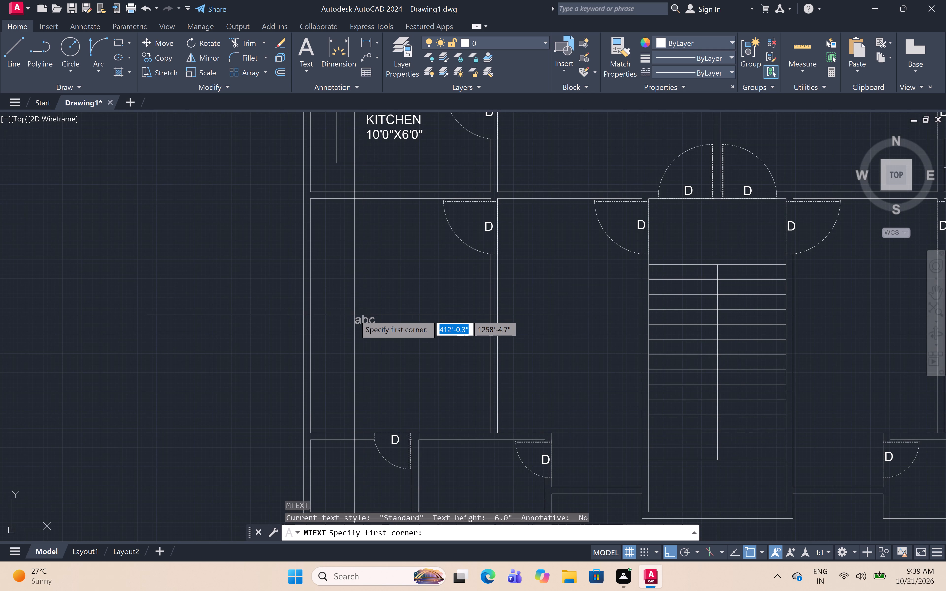
left_click(358, 307)
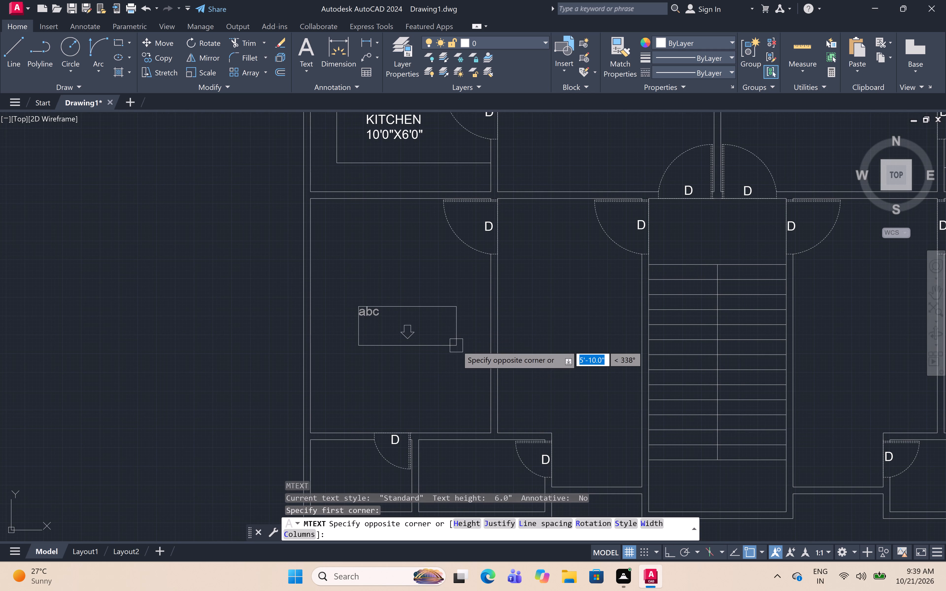
left_click(454, 358)
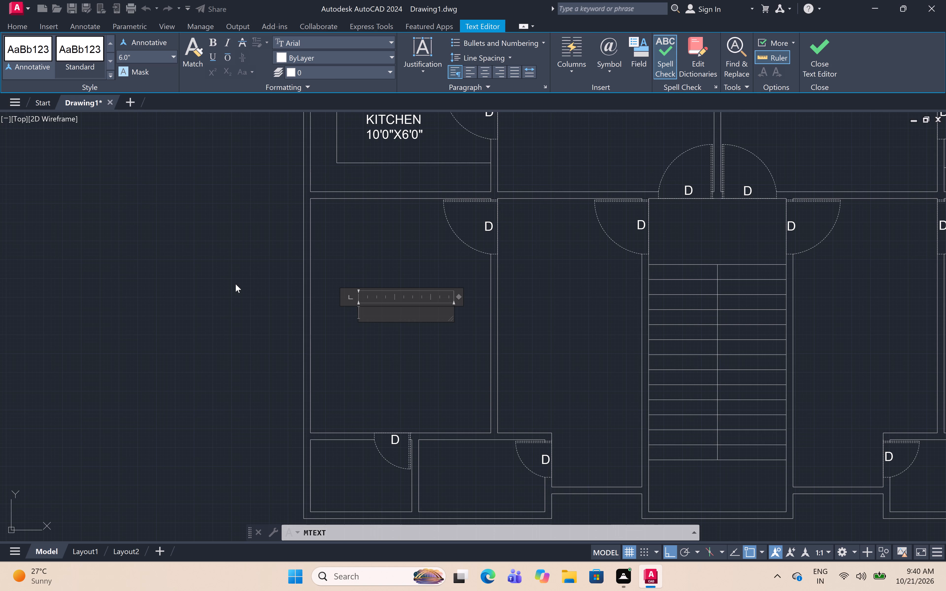
scroll(373, 311, "down", 2)
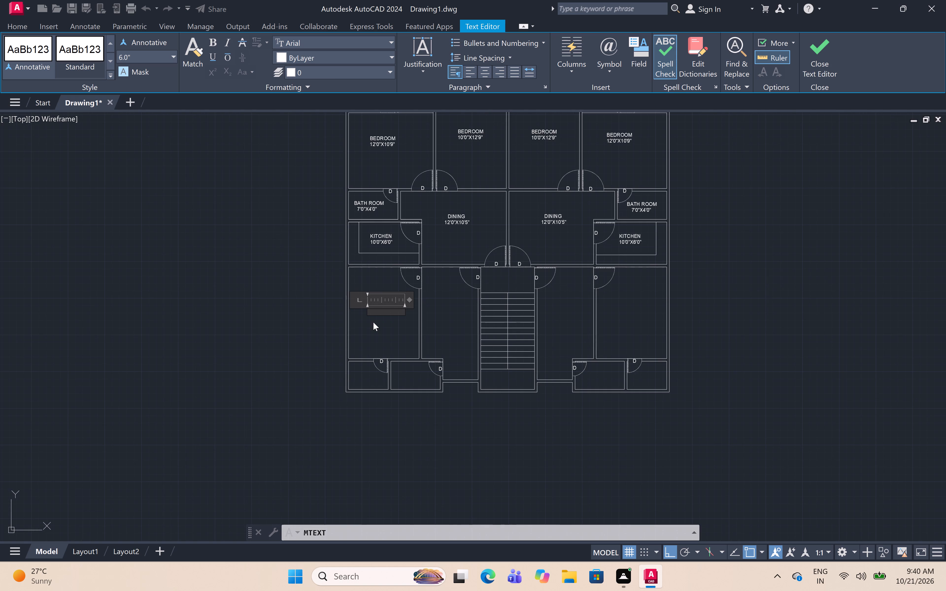
scroll(372, 305, "up", 2)
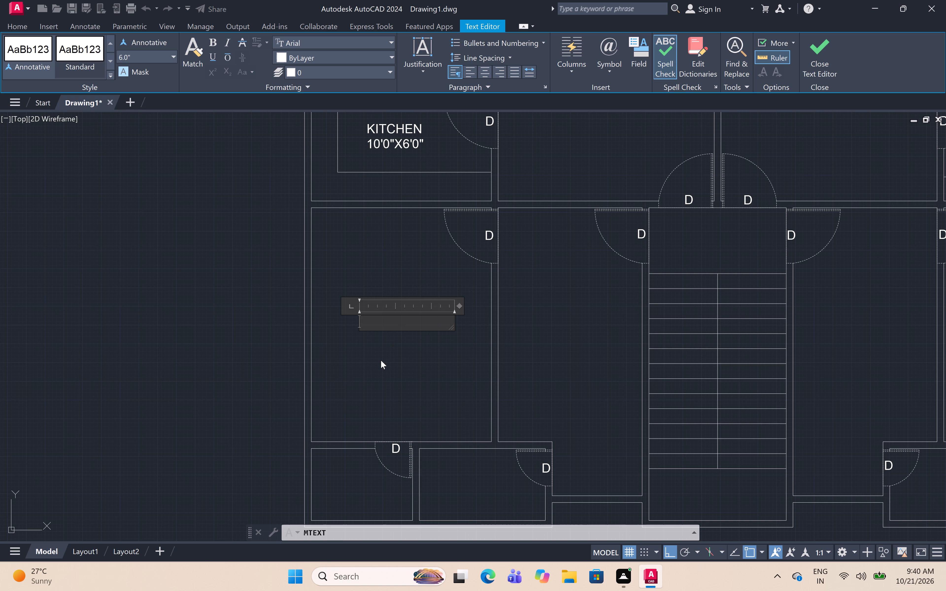
type("BEDR")
type("OOM")
key("Return")
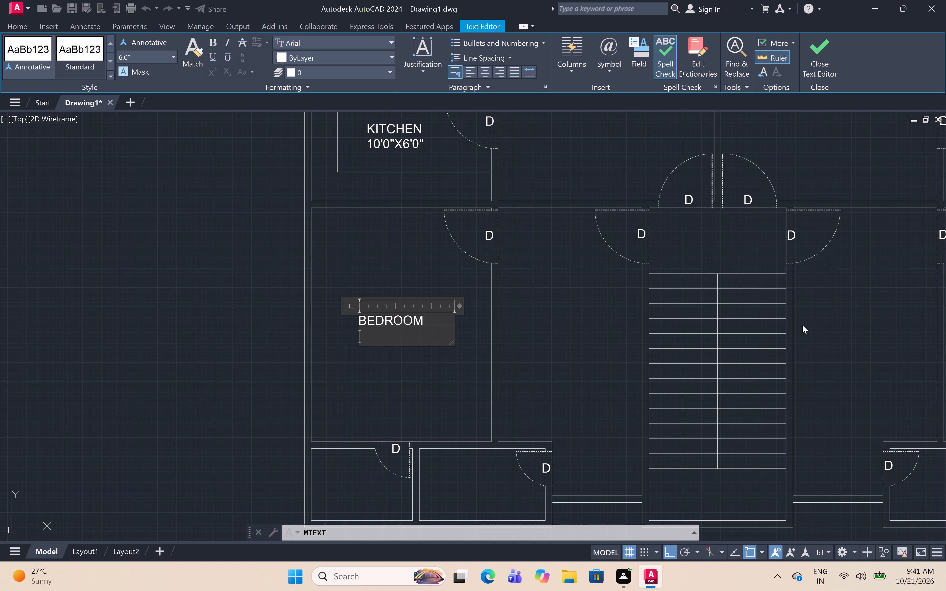
Enter 10'0"X13'0" as the second line under BEDROOM and finish the label.
key("1")
key("0")
type("'0")
key("shift+quotedbl")
key("x")
key("1")
key("3")
key("apostrophe")
key("0")
key("shift+quotedbl")
left_click(418, 381)
Copy the BEDROOM 10'0"X13'0" label about 35'-11" horizontally into the matching room below the opposite kitchen.
scroll(437, 315, "down", 4)
scroll(437, 318, "up", 3)
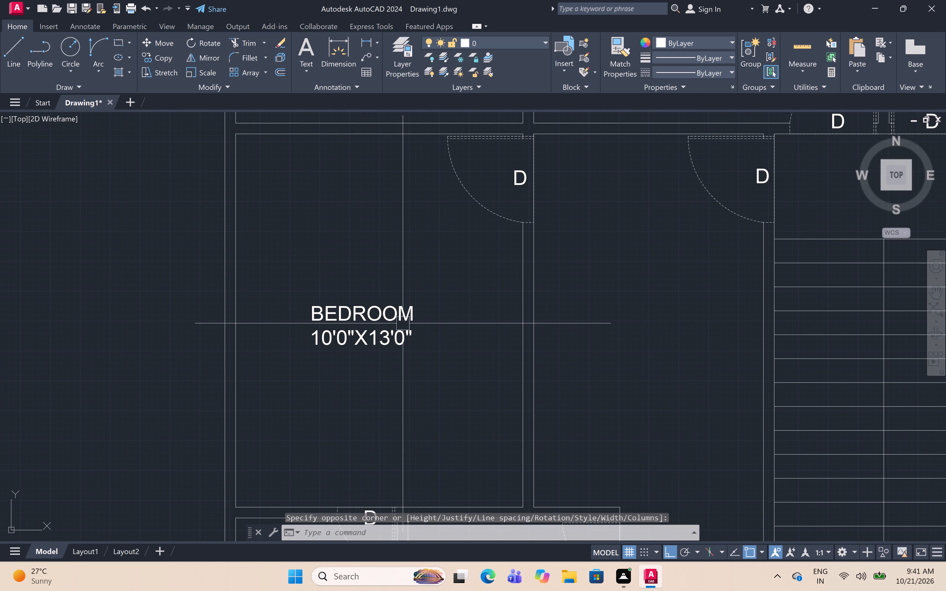
left_click(358, 327)
scroll(358, 331, "down", 5)
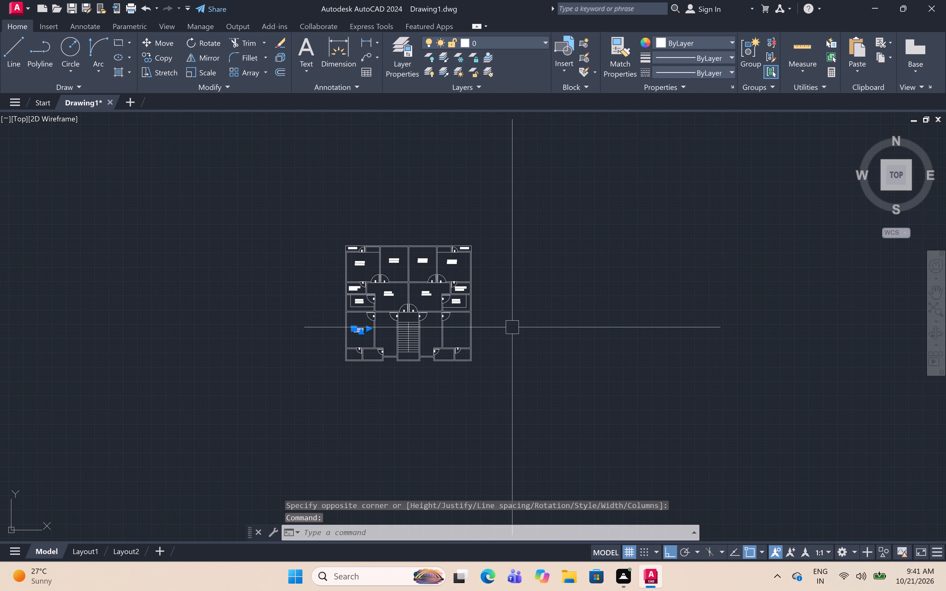
key("c")
type("O")
key("space")
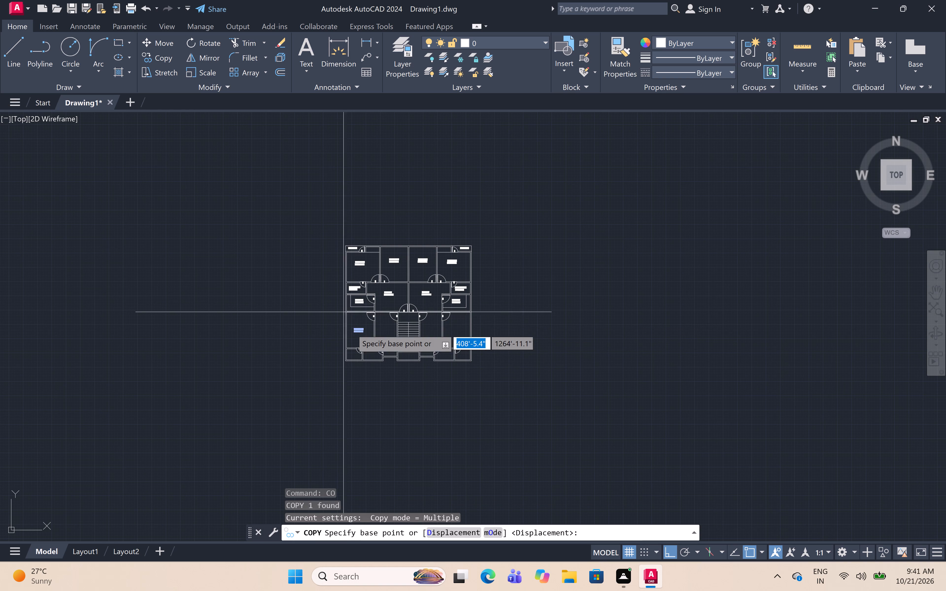
scroll(352, 327, "up", 4)
left_click(366, 356)
scroll(507, 361, "down", 5)
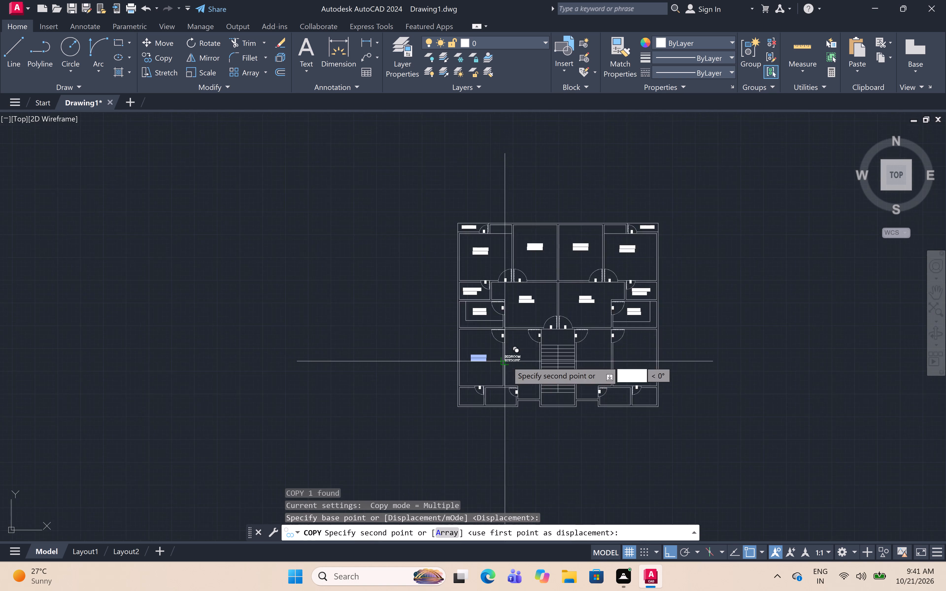
scroll(587, 362, "up", 4)
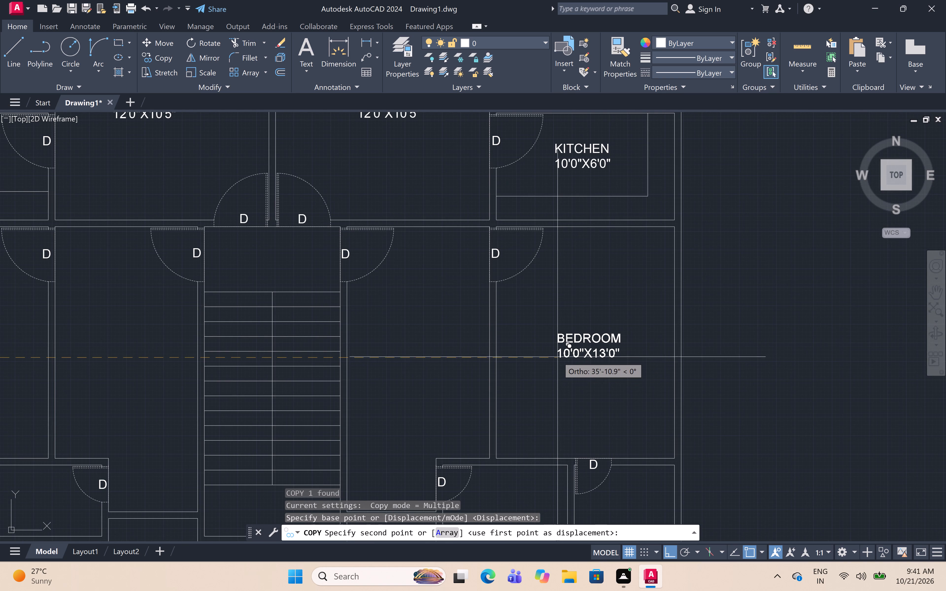
left_click(558, 356)
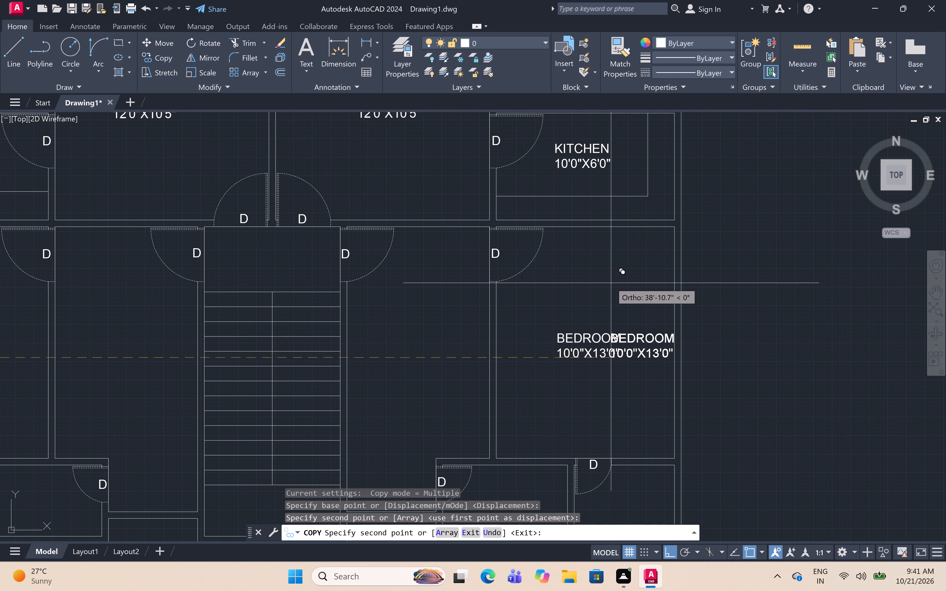
key("Escape")
scroll(611, 283, "down", 3)
scroll(494, 295, "up", 4)
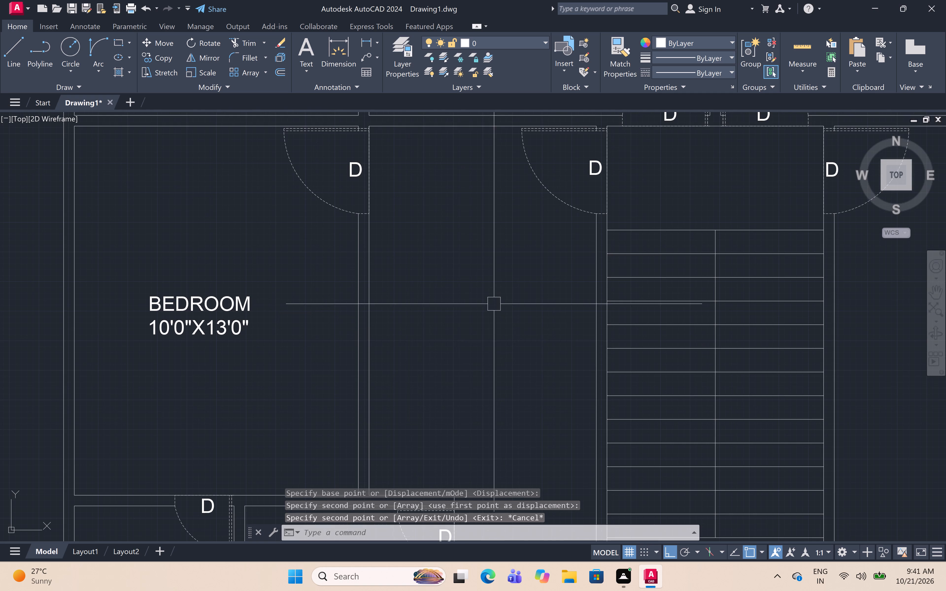
Create a multiline text label in the room between the western BEDROOM and the staircase, reading DRAWING with 16'0"X8'0" on the second line.
key("m")
key("r")
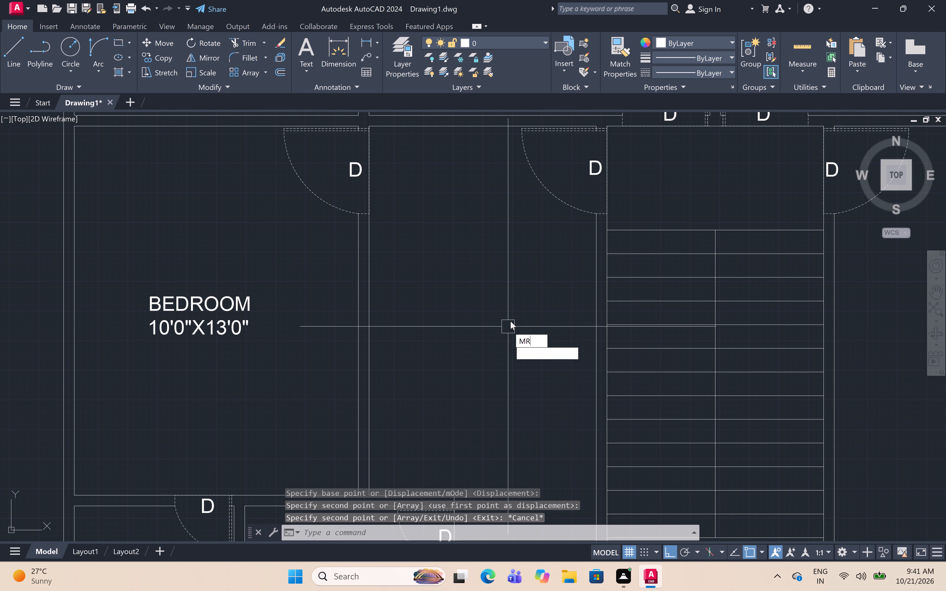
key("BackSpace")
key("BackSpace")
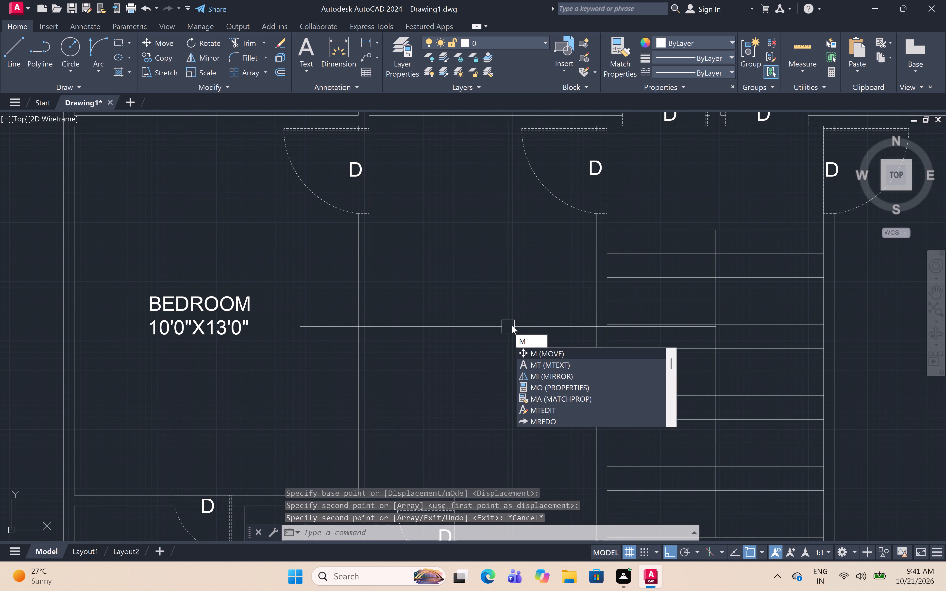
type("T")
key("space")
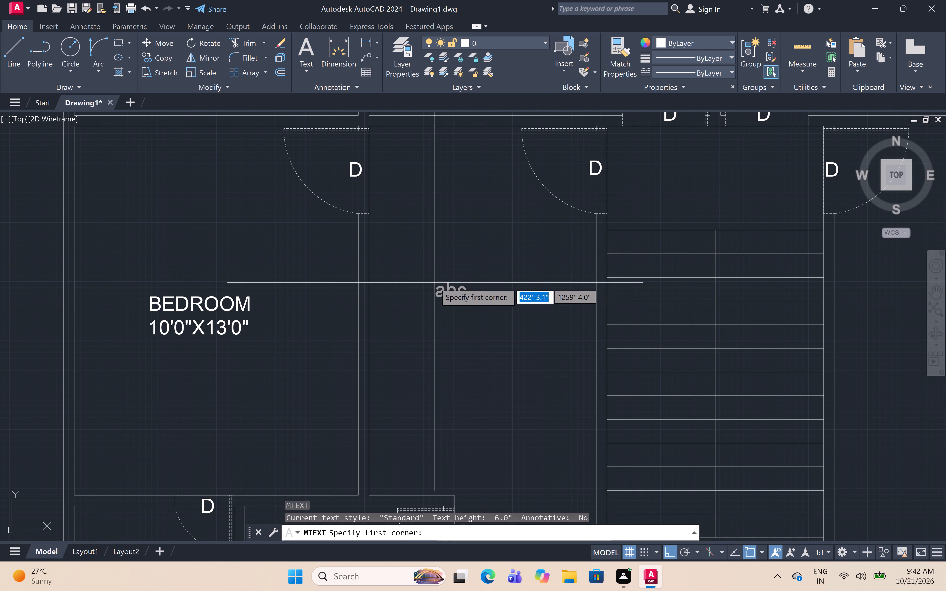
left_click(433, 293)
left_click(553, 342)
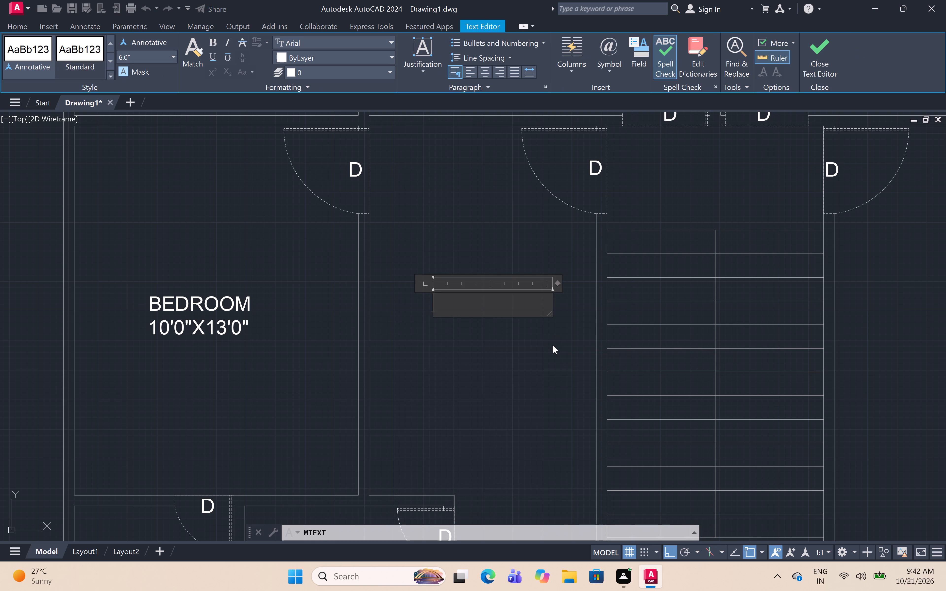
type("DRAWING")
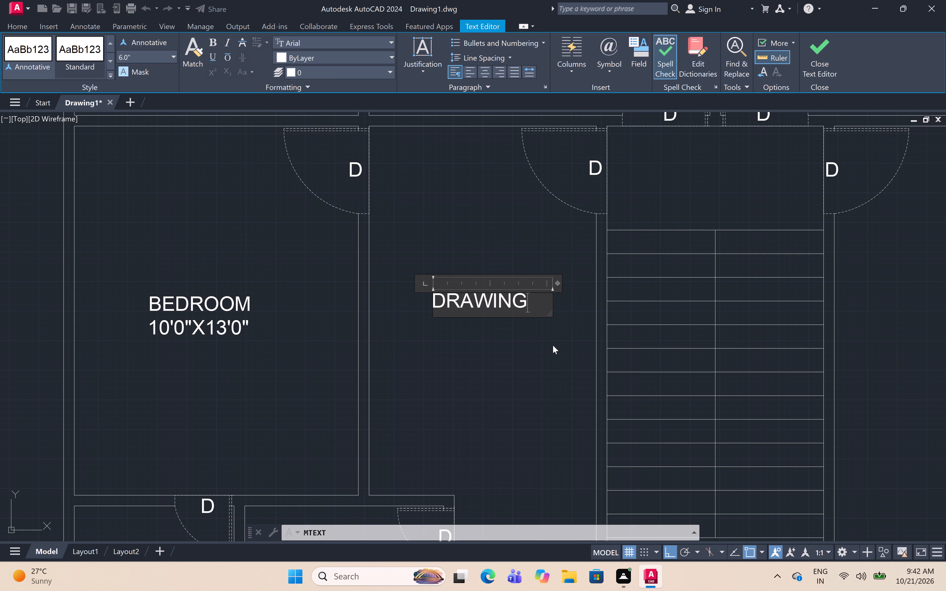
key("Return")
type("16'0\"")
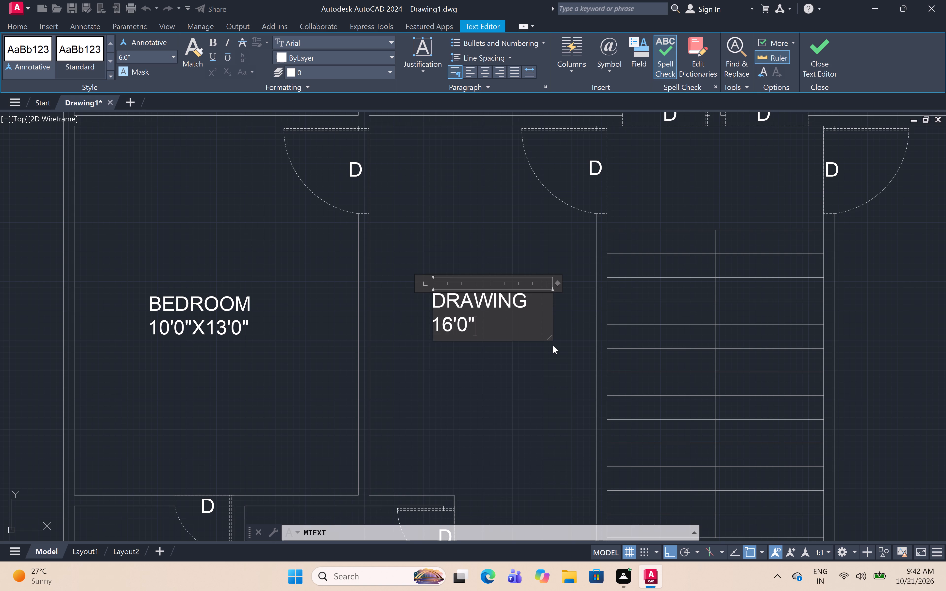
key("x")
type("8'0\"")
left_click(476, 390)
Rotate the DRAWING 16'0"X8'0" label 90° counterclockwise about a point within its text.
left_click(483, 296)
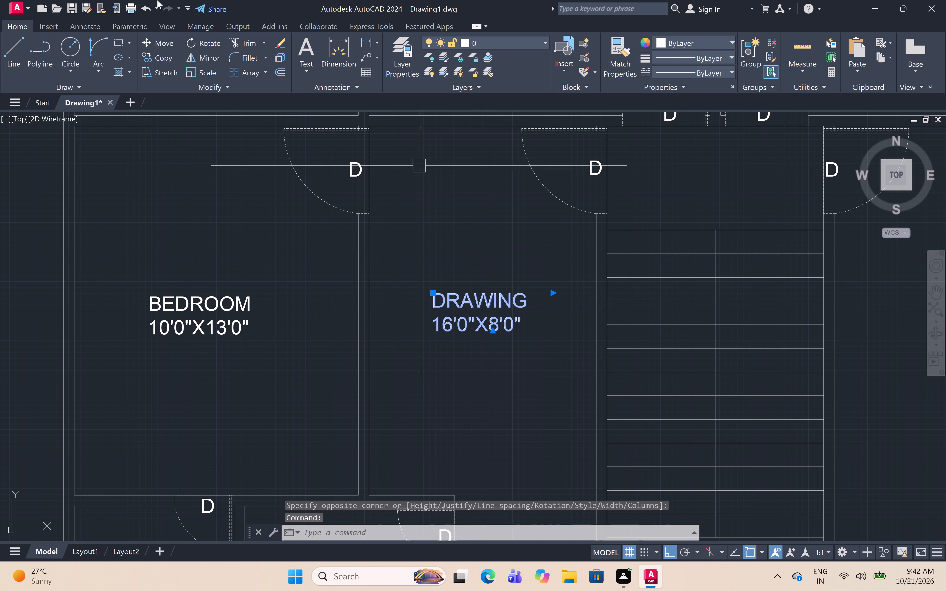
left_click(192, 38)
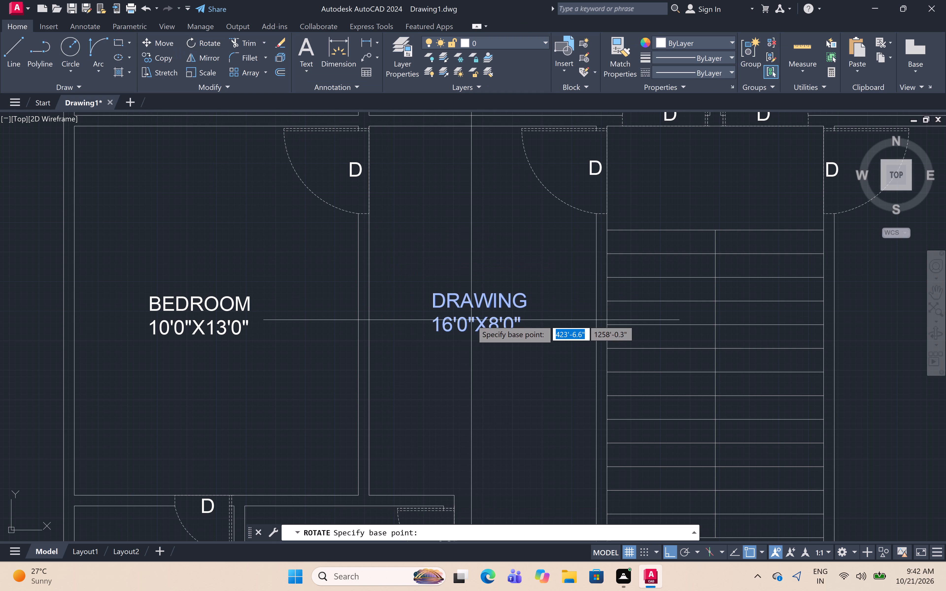
left_click(472, 319)
left_click(472, 249)
Move the rotated DRAWING label horizontally toward the staircase and slightly down, placing it near the middle of its room.
left_click(418, 294)
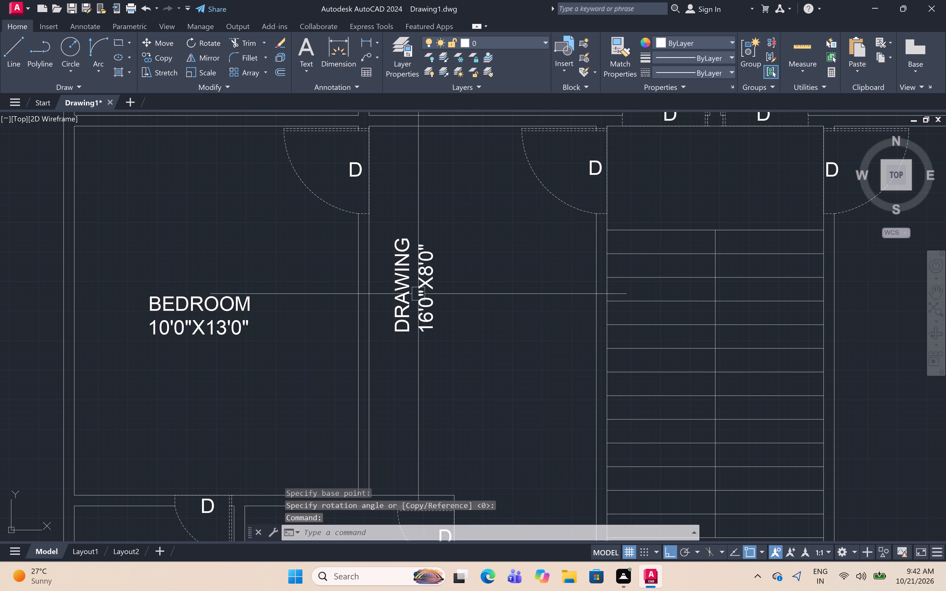
type("M")
key("space")
left_click(405, 293)
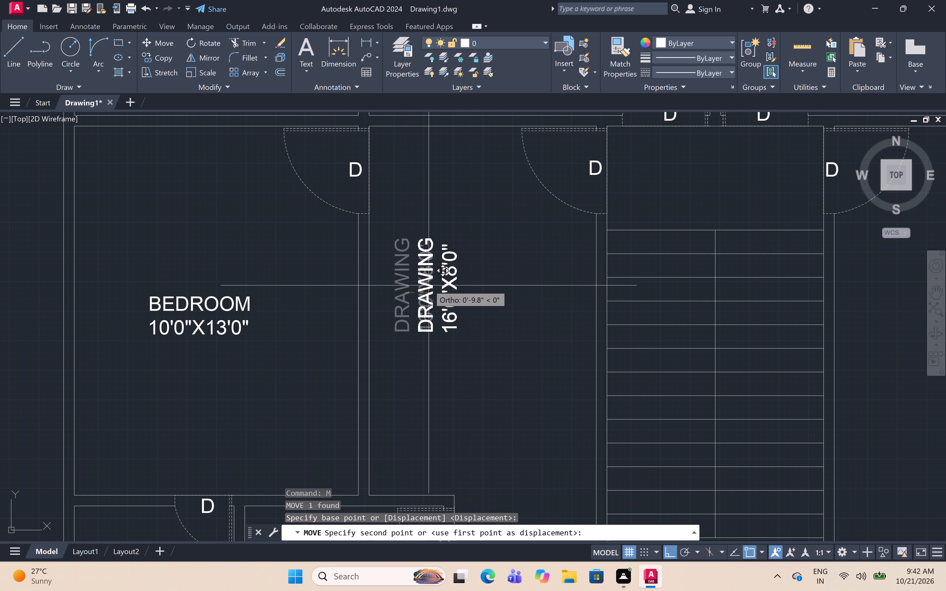
left_click(459, 286)
left_click(460, 287)
type("M")
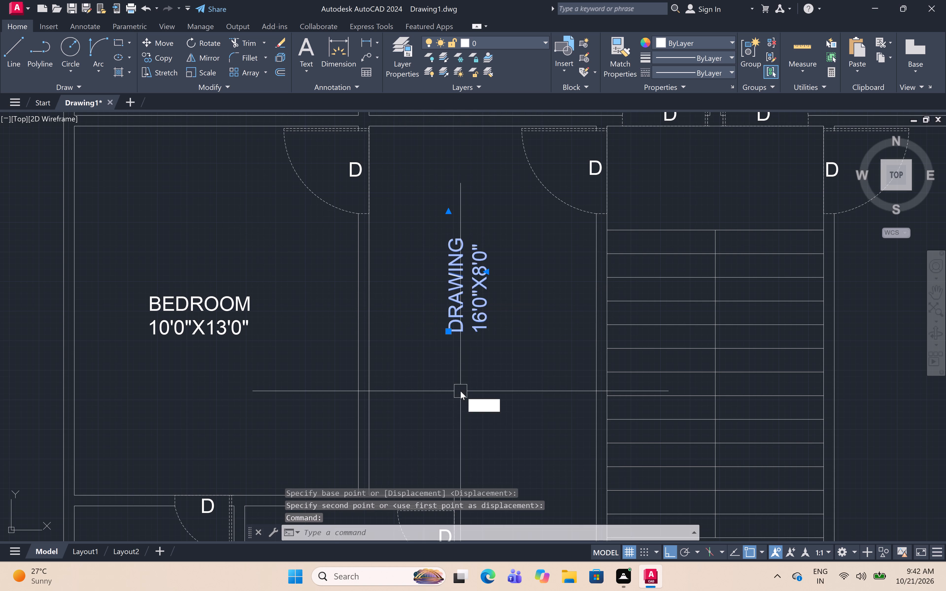
key("space")
left_click(478, 308)
left_click(478, 341)
Copy the rotated DRAWING 16'0"X8'0" label about 17' horizontally into the matching room on the other side of the staircase.
scroll(483, 315, "down", 4)
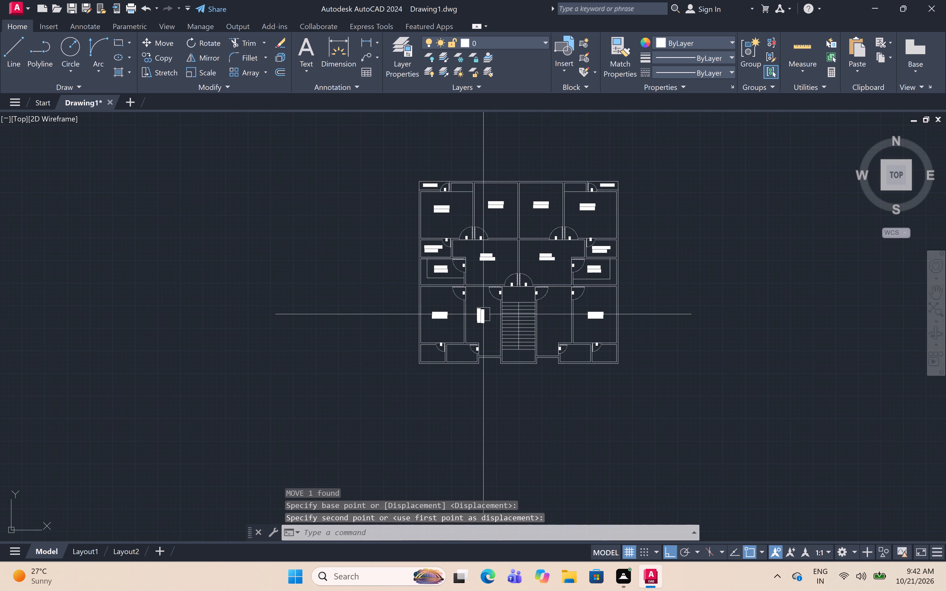
scroll(483, 315, "up", 3)
left_click(476, 322)
key("c")
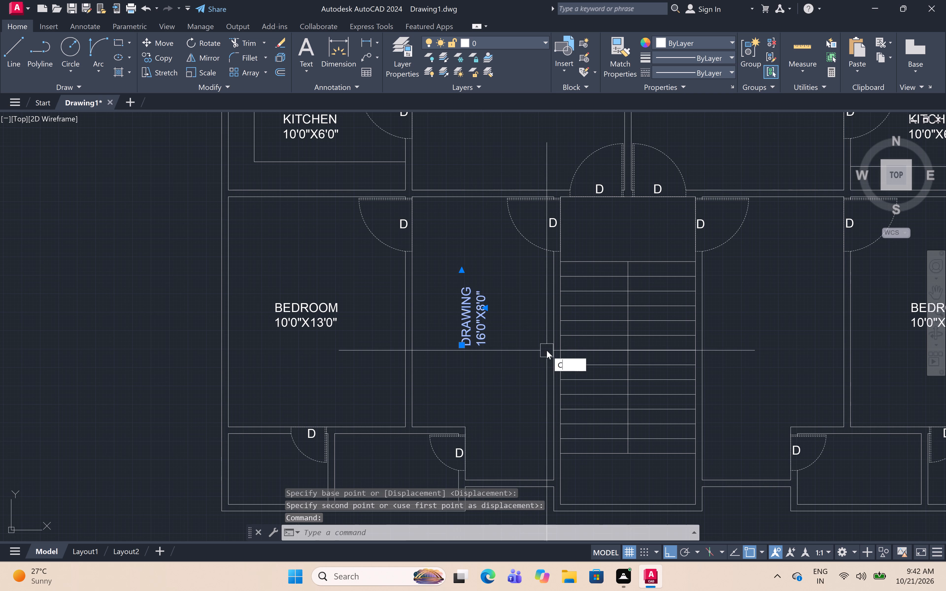
key("o")
key("space")
left_click(474, 316)
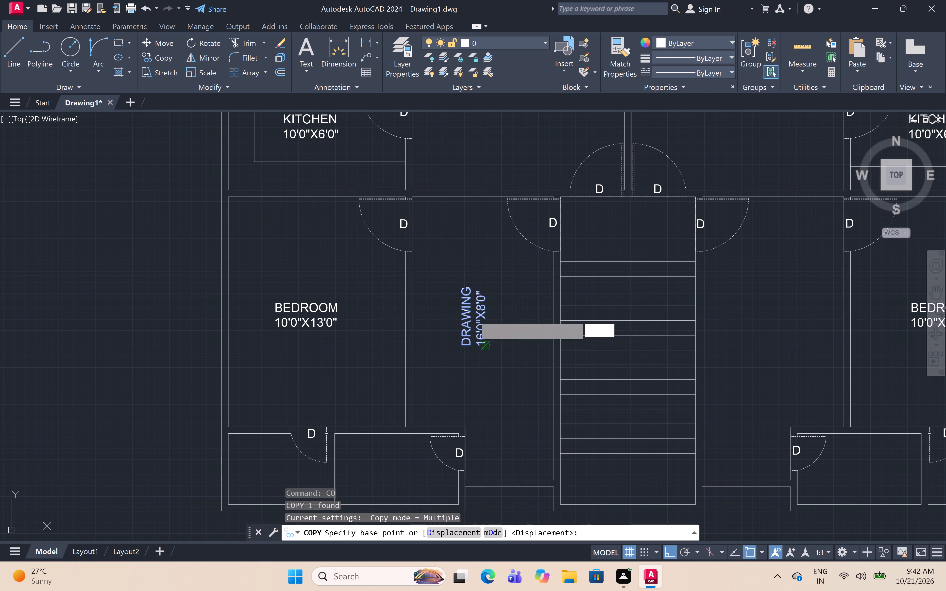
scroll(674, 330, "down", 2)
scroll(722, 336, "up", 2)
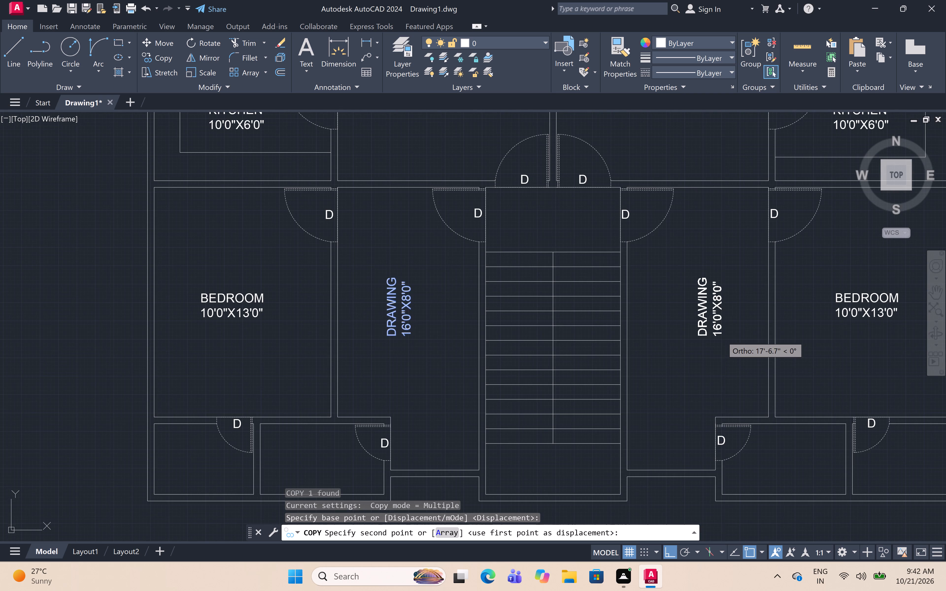
left_click(711, 339)
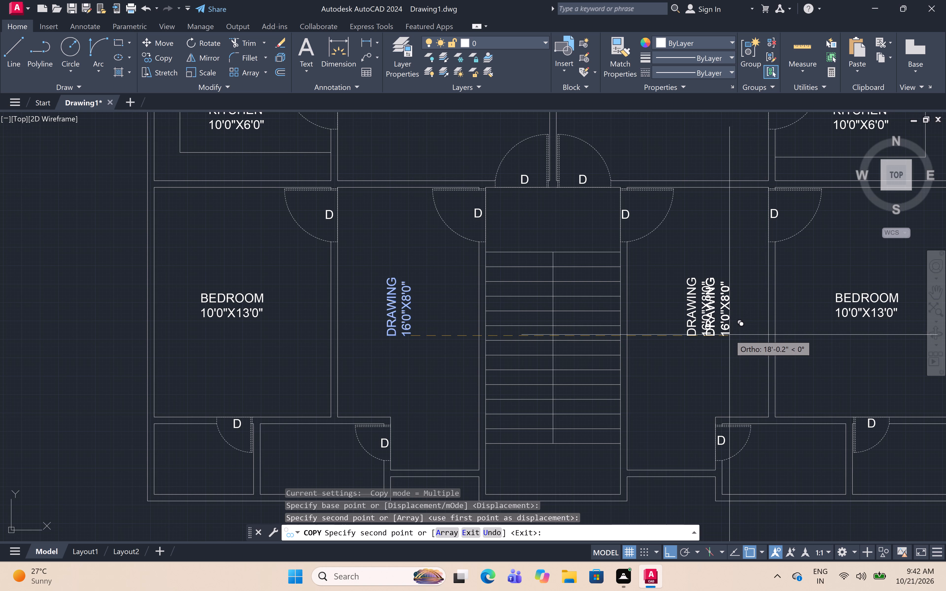
key("Escape")
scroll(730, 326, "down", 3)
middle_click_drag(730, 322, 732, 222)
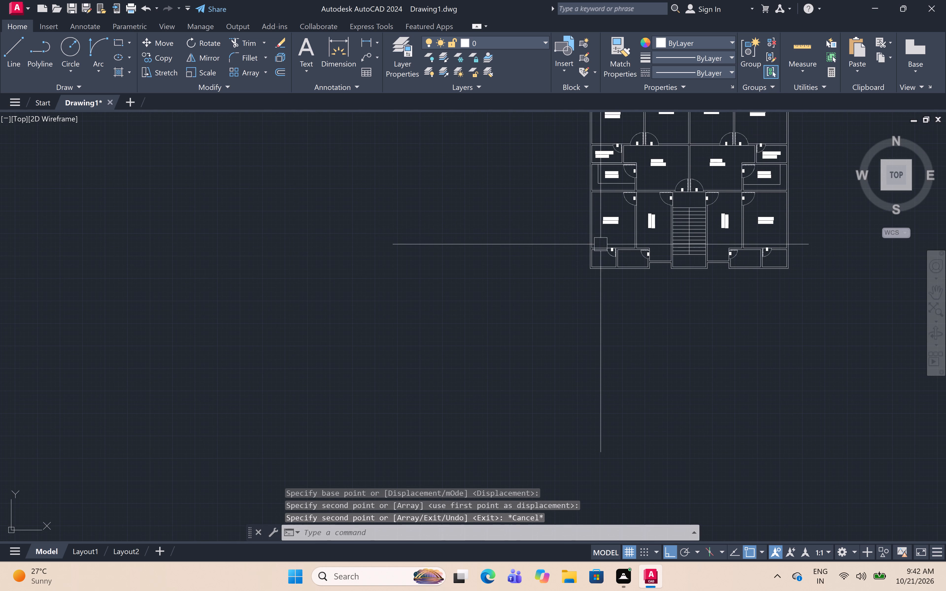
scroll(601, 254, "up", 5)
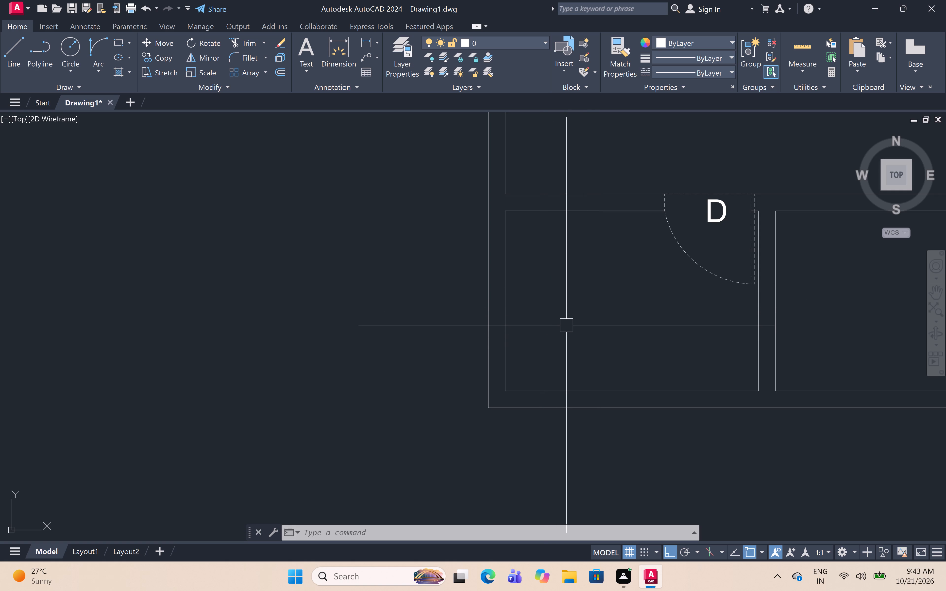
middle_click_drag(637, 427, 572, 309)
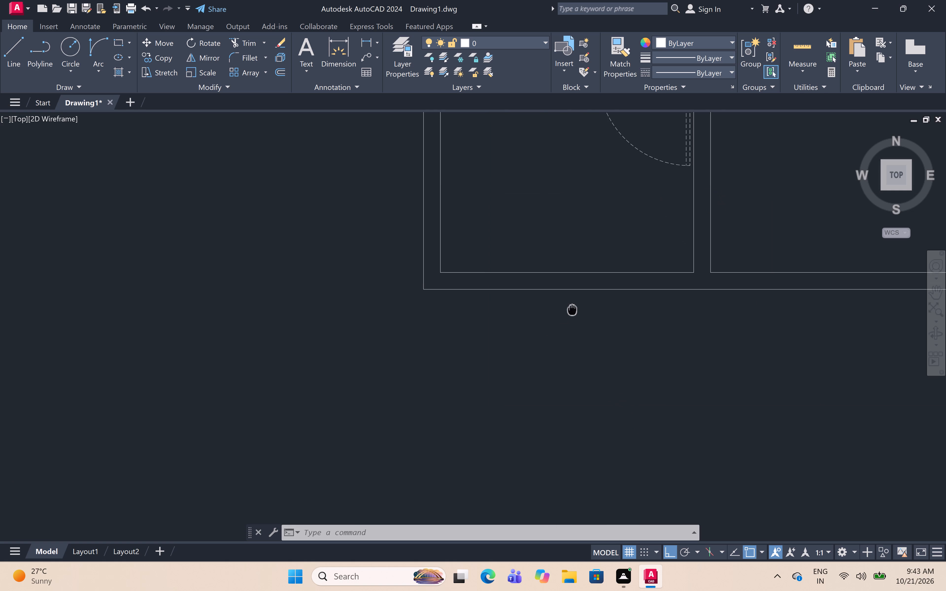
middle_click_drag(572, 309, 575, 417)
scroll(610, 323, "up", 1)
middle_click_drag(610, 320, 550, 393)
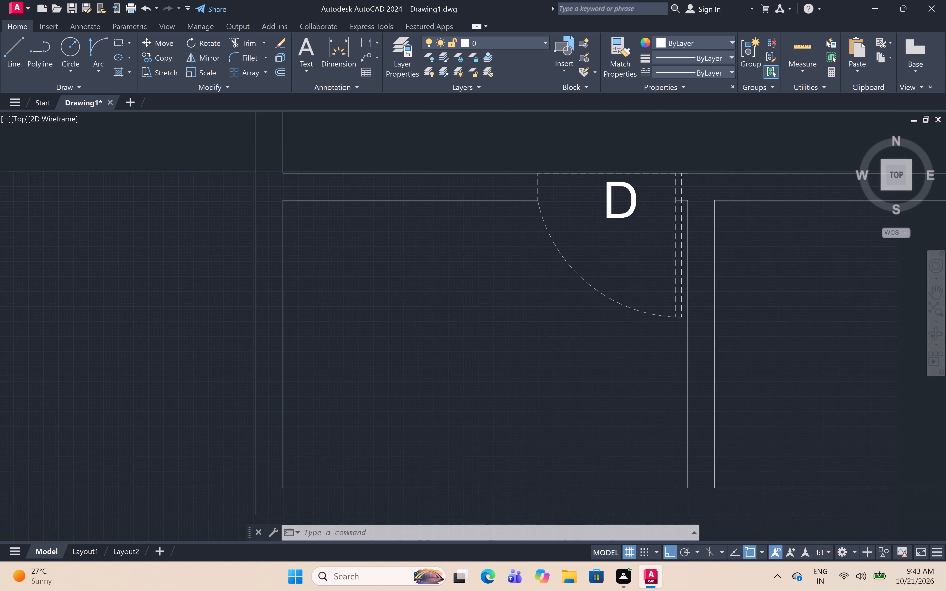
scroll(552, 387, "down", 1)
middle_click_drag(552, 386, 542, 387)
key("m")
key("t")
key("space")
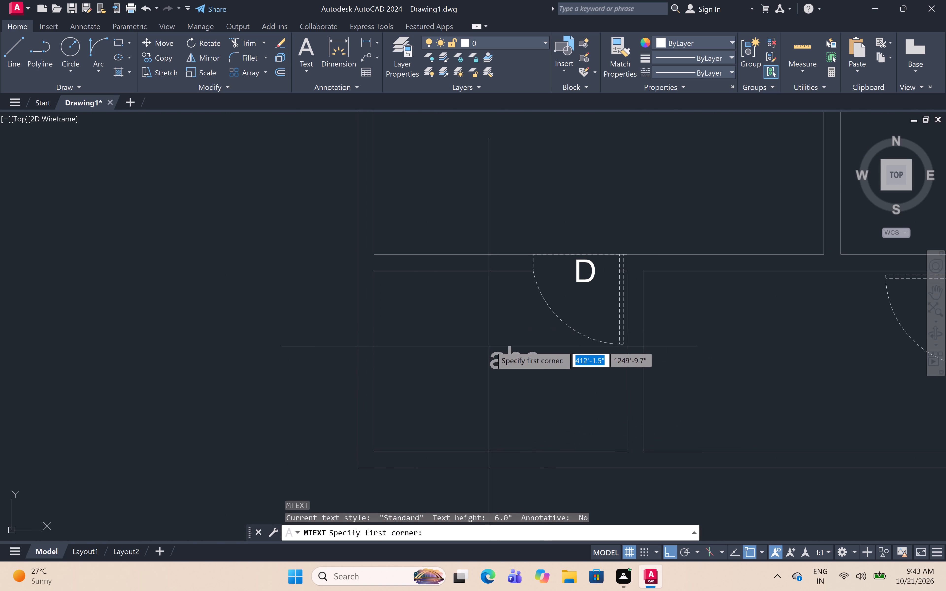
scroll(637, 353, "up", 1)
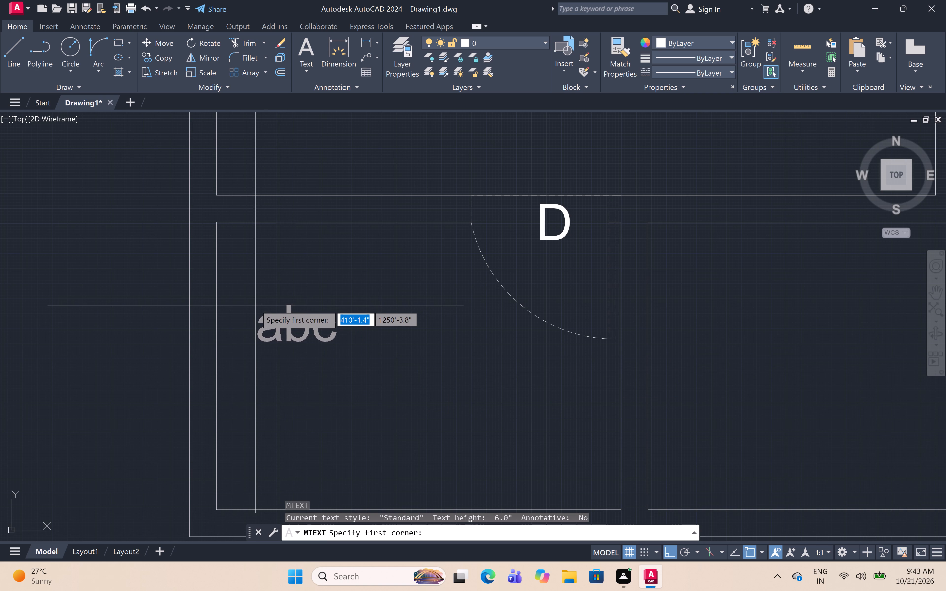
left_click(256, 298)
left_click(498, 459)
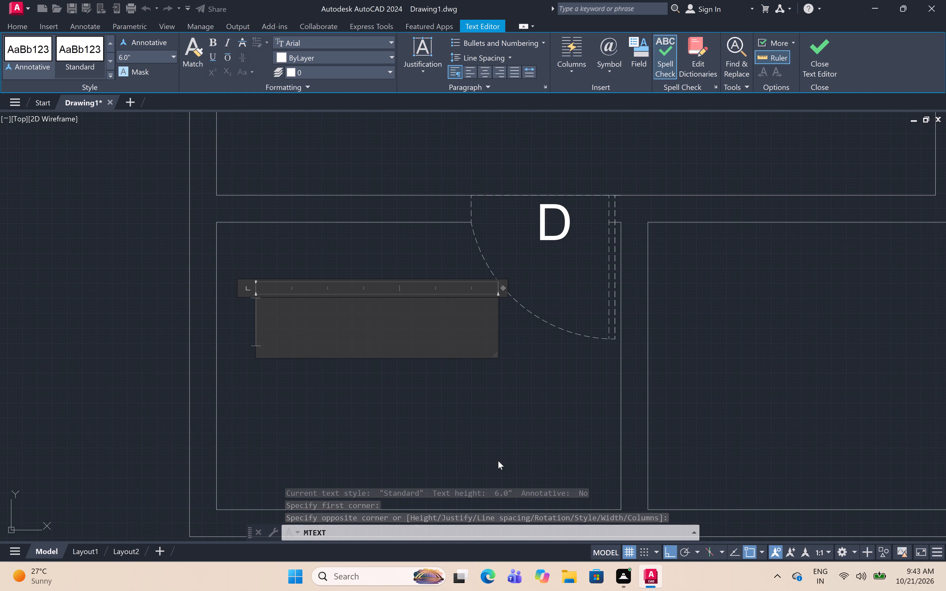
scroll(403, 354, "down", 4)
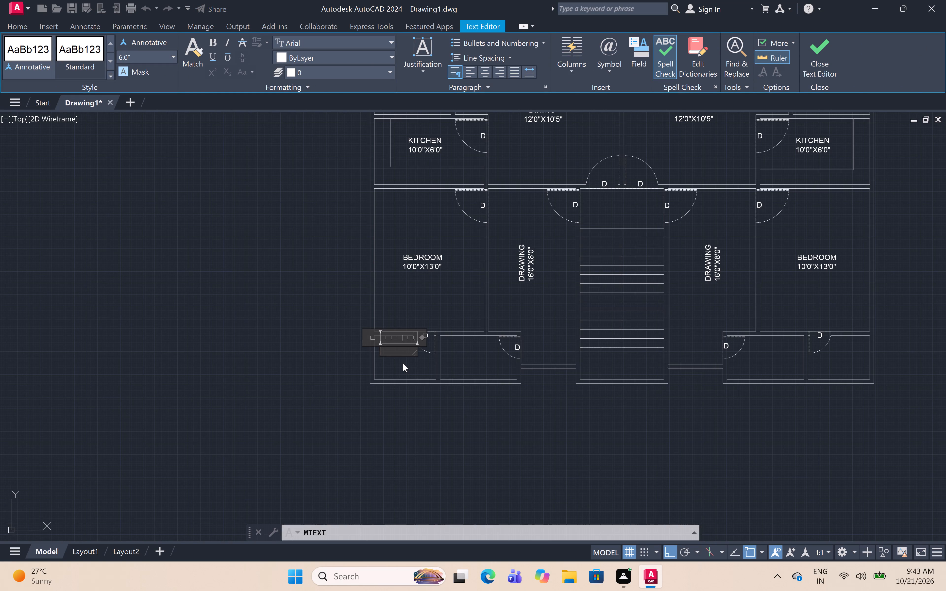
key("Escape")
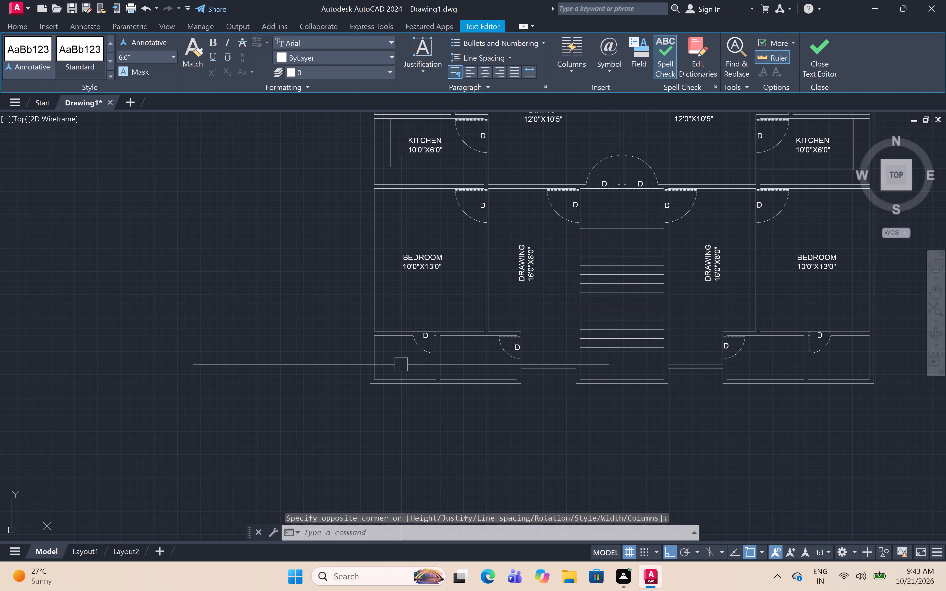
Draw a horizontal line about 4.5" long across the west outer wall, from the upper inner corner of the small room below the BEDROOM.
scroll(380, 327, "up", 4)
type("L")
key("space")
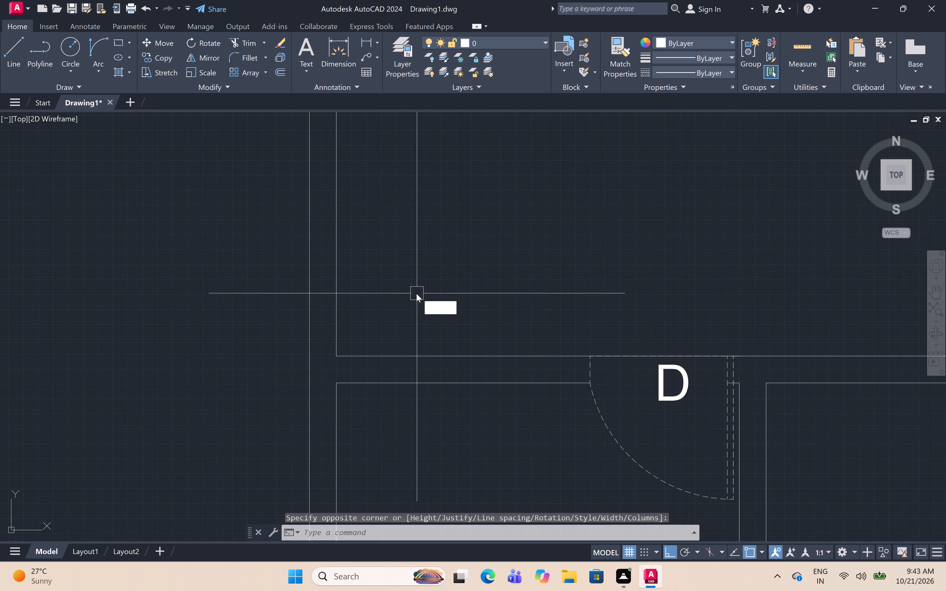
left_click(335, 382)
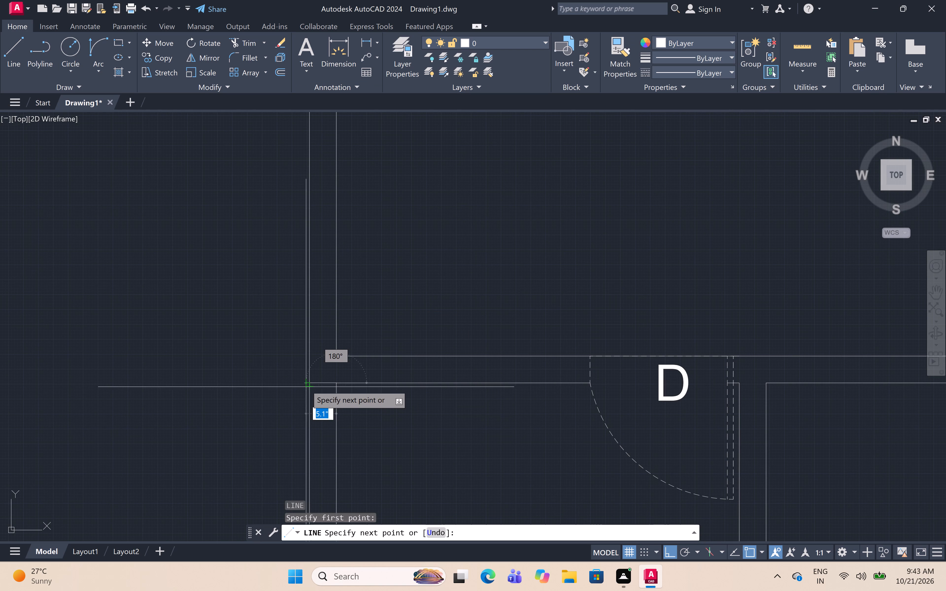
left_click(308, 374)
key("ctrl+z")
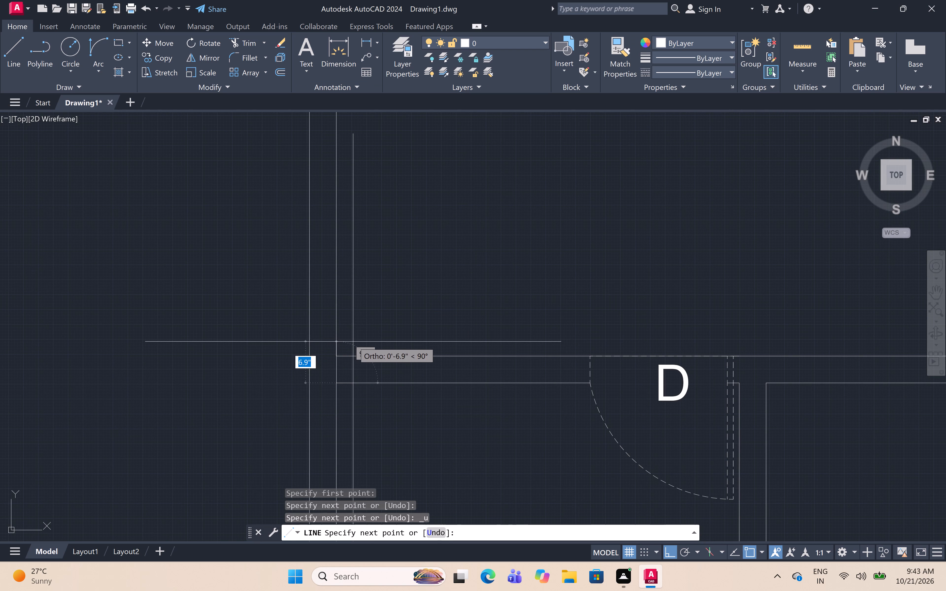
left_click(305, 379)
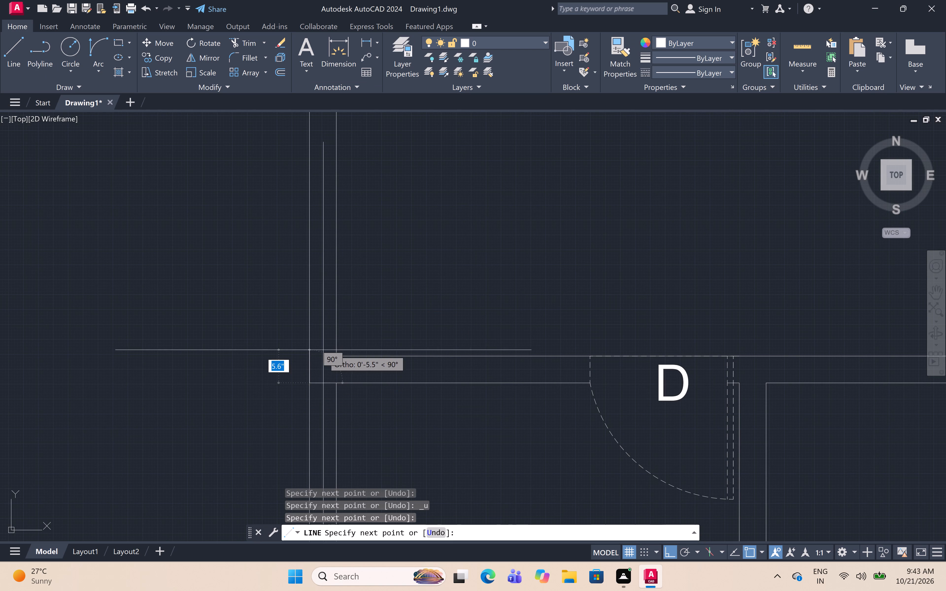
key("Escape")
Draw a vertical line about 4.4" long across the south outer wall, from the partition's lower corner in the western small room.
scroll(343, 252, "down", 5)
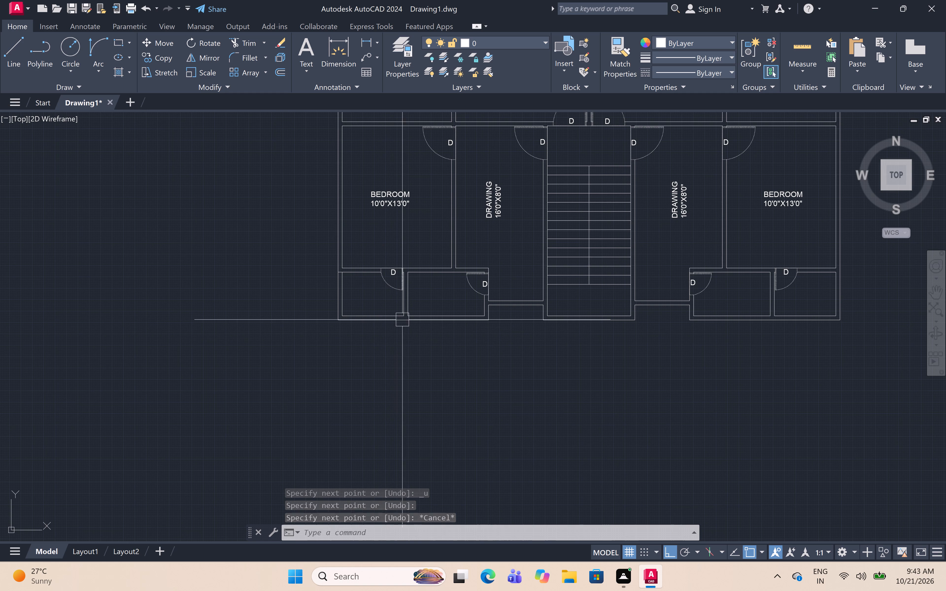
scroll(402, 320, "up", 5)
key("l")
key("space")
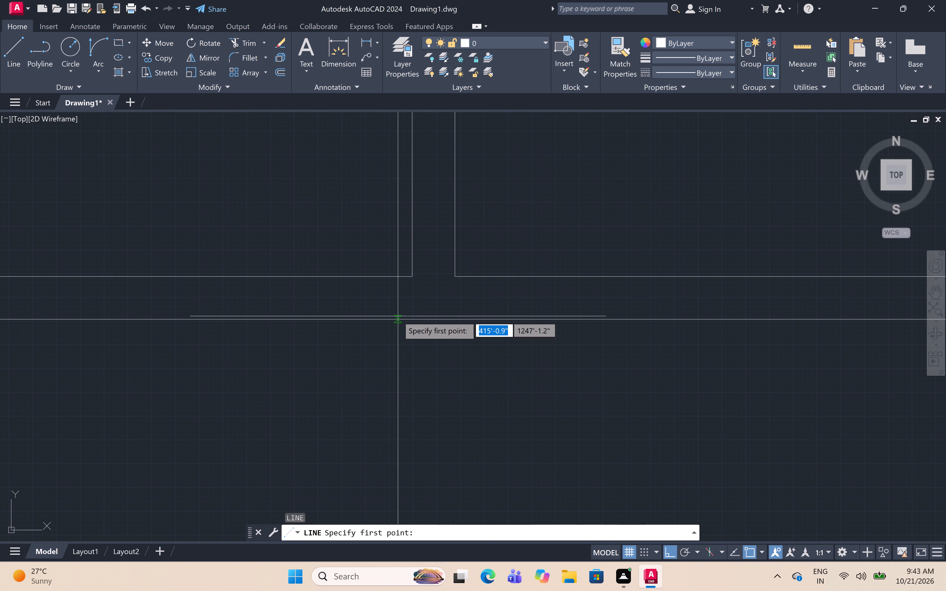
left_click_drag(413, 275, 413, 286)
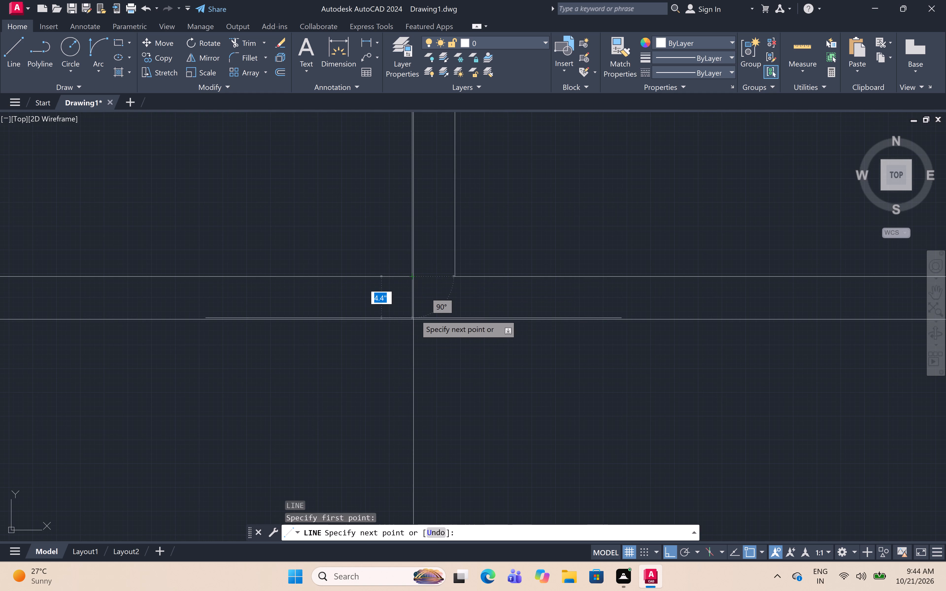
left_click(414, 318)
key("Escape")
Trim away the inner west and south wall lines of the small room below the western BEDROOM.
scroll(518, 329, "down", 5)
middle_click_drag(518, 328, 518, 329)
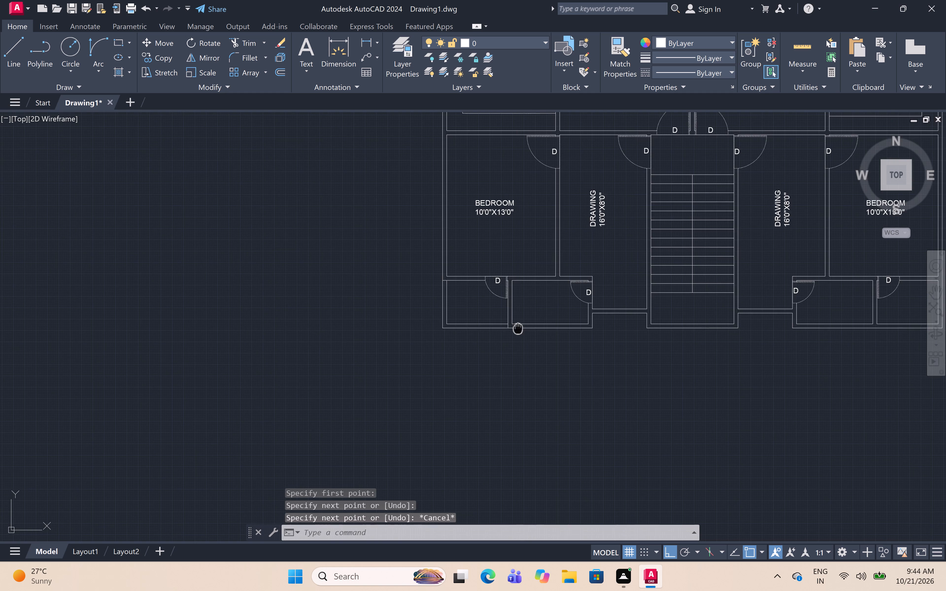
middle_click_drag(518, 329, 525, 355)
scroll(510, 362, "up", 1)
type("TR")
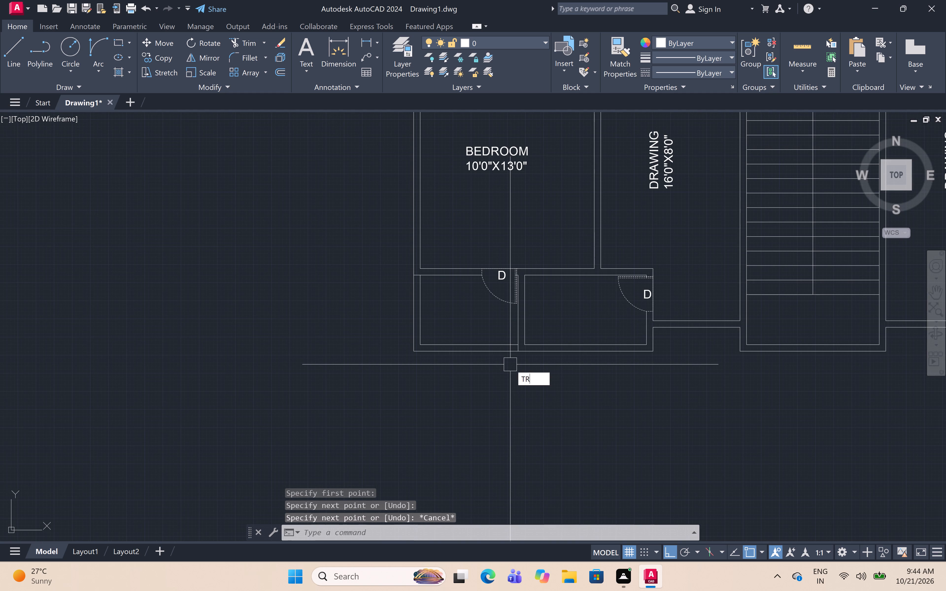
key("space")
left_click(426, 335)
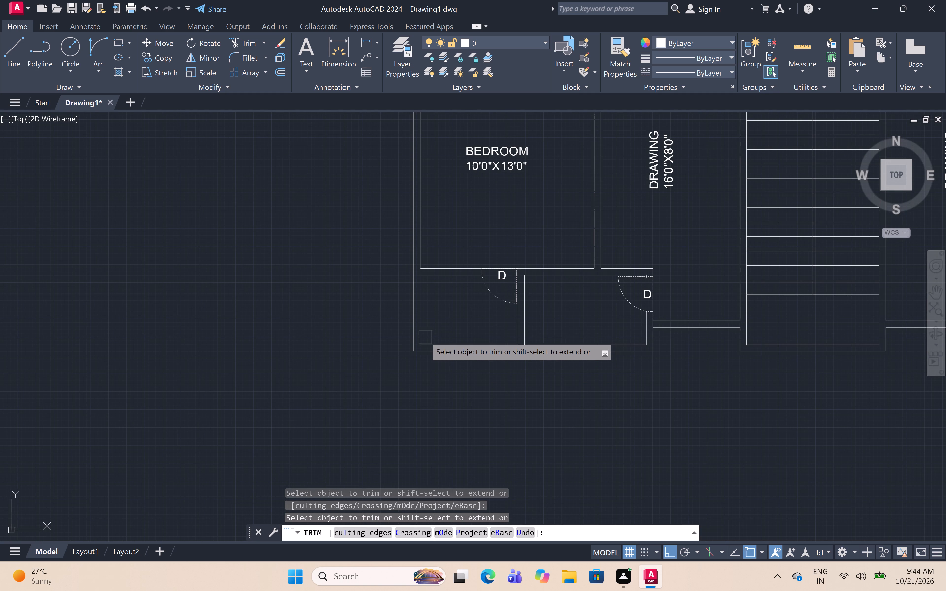
left_click(425, 339)
scroll(451, 301, "down", 3)
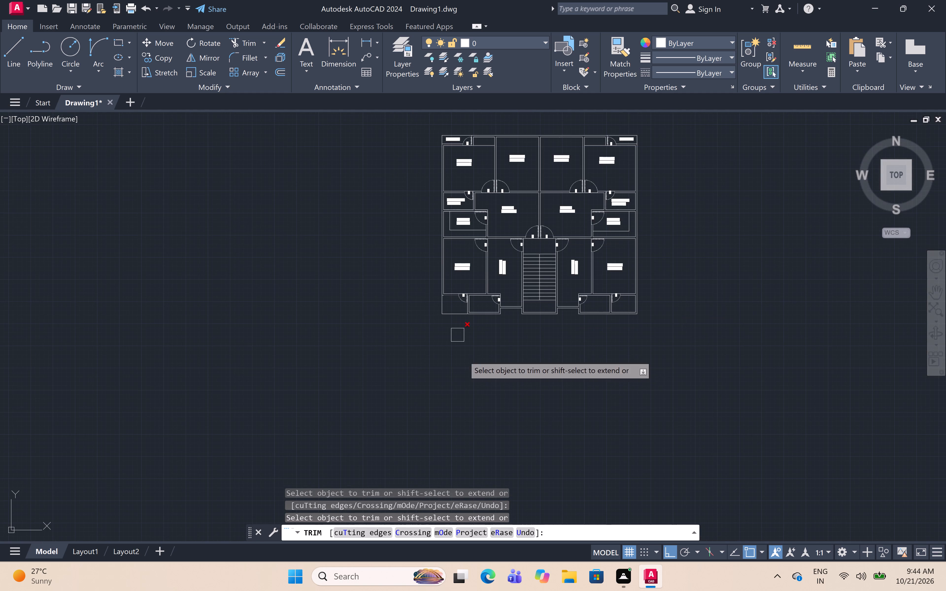
middle_click_drag(477, 364, 408, 388)
scroll(565, 327, "up", 4)
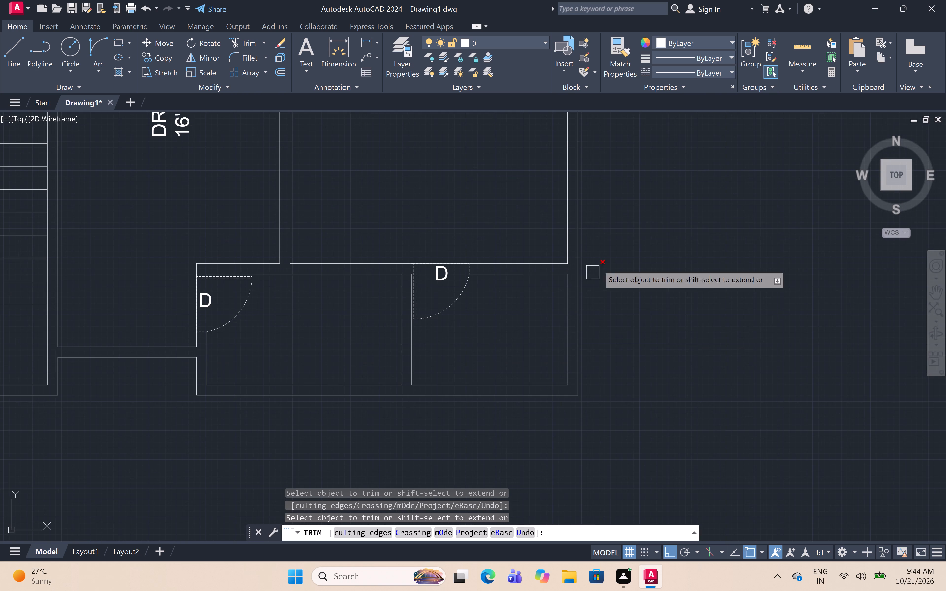
middle_click_drag(628, 218, 630, 314)
scroll(628, 218, "up", 1)
key("Escape")
Draw a horizontal line across the east outer wall, from the upper inner corner of the small room below the eastern BEDROOM.
middle_click_drag(611, 434, 618, 370)
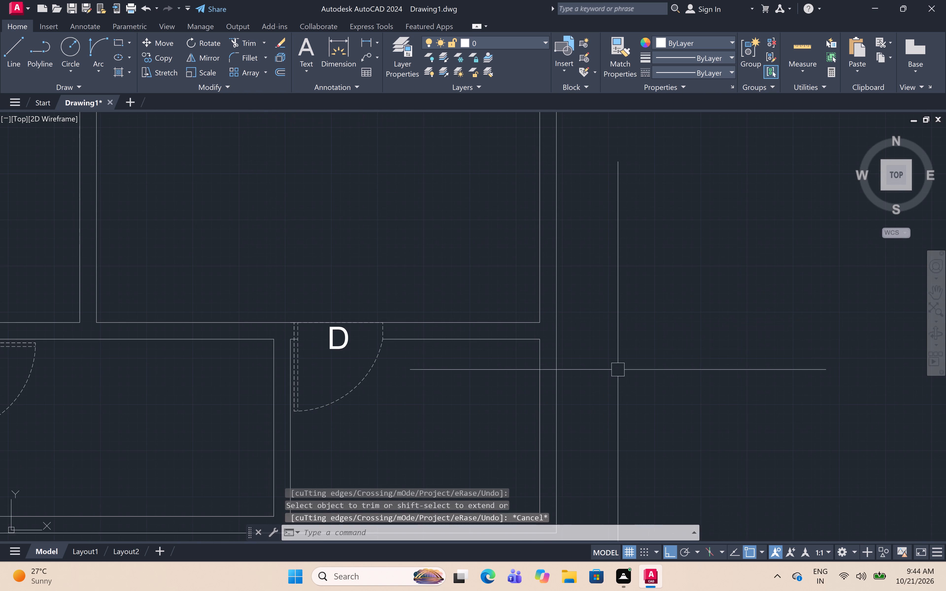
type("L")
key("space")
left_click(538, 334)
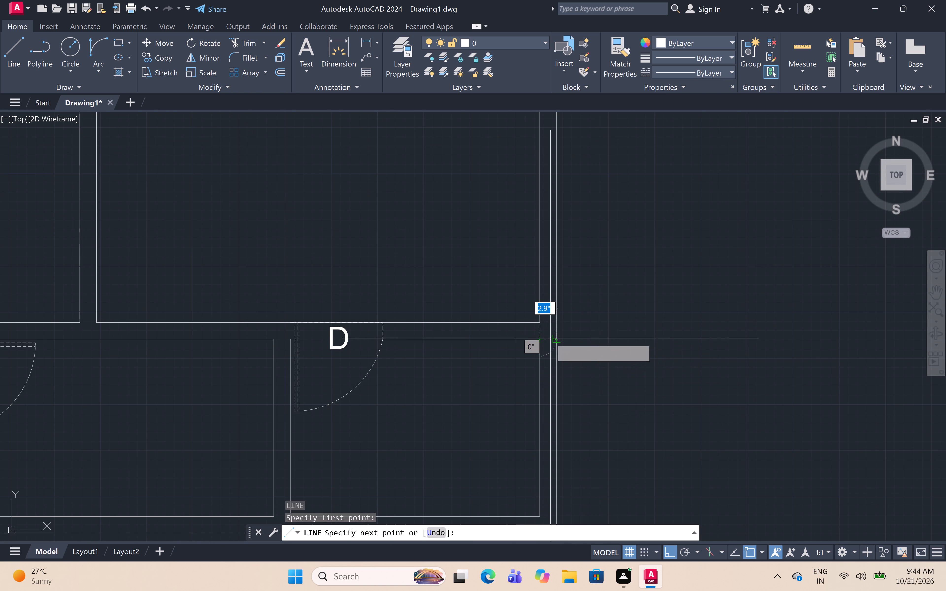
left_click(560, 334)
key("Escape")
Draw a vertical line across the south outer wall, from the partition's lower corner in the eastern small room.
scroll(603, 333, "down", 4)
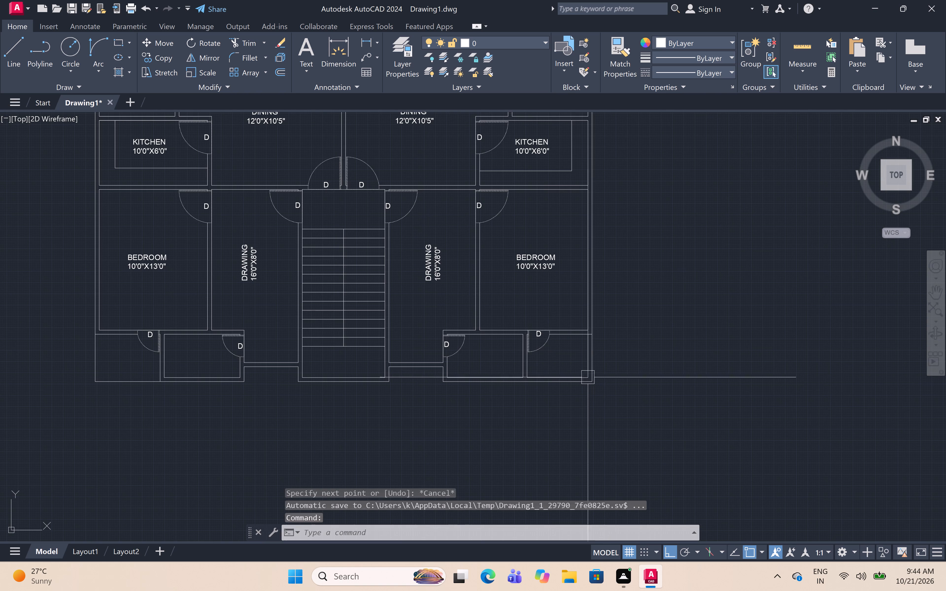
scroll(524, 382, "up", 5)
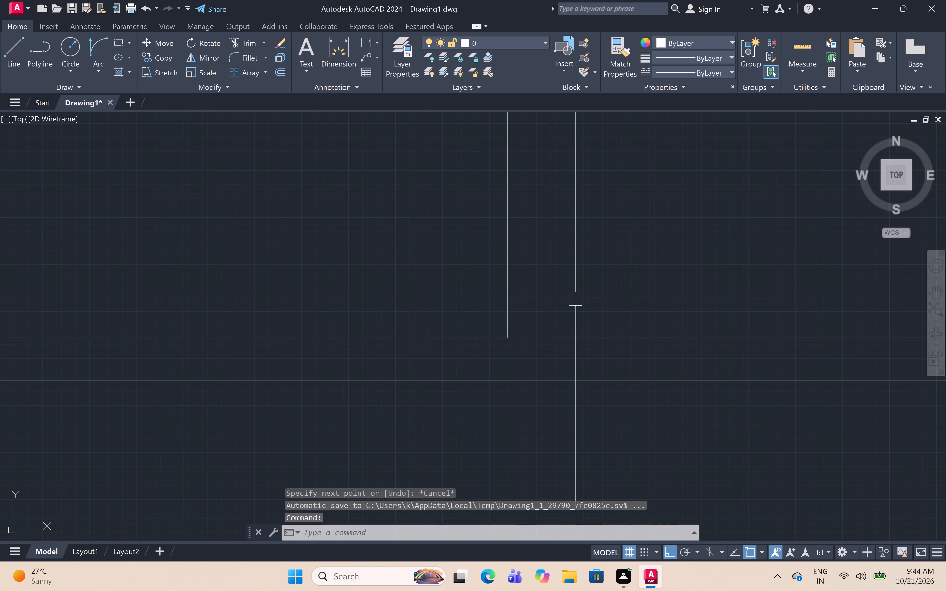
key("l")
key("space")
left_click(547, 339)
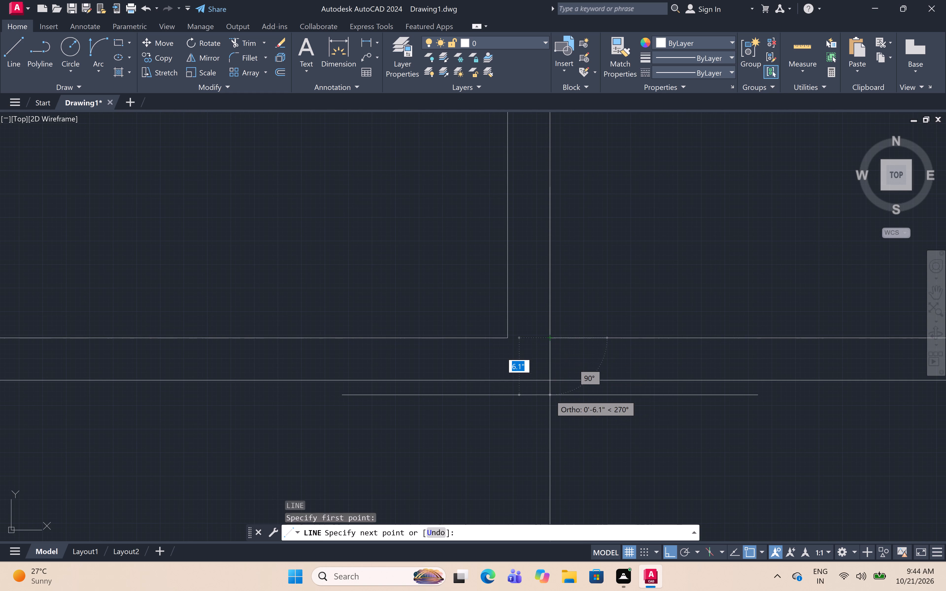
left_click(549, 380)
key("Escape")
Trim away the inner east and south wall lines of the small room below the eastern BEDROOM.
scroll(553, 381, "down", 4)
middle_click_drag(554, 379, 554, 379)
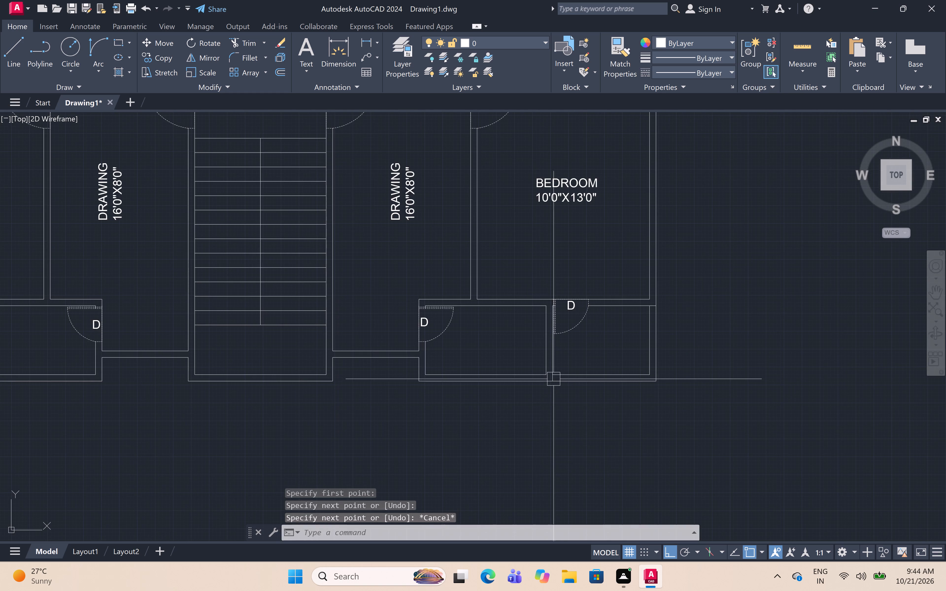
middle_click_drag(554, 379, 520, 413)
type("TR")
key("space")
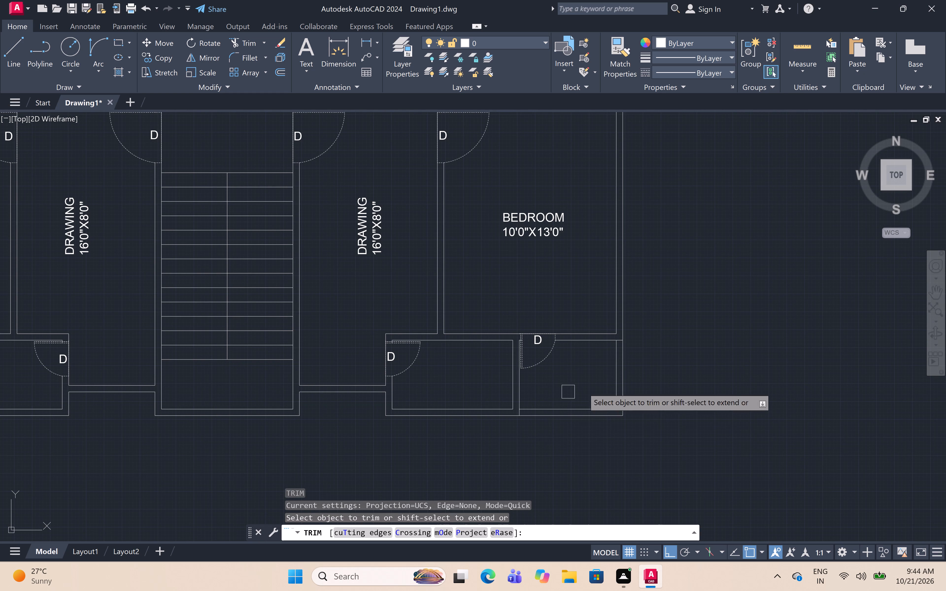
scroll(615, 390, "up", 1)
left_click(615, 389)
left_click(587, 419)
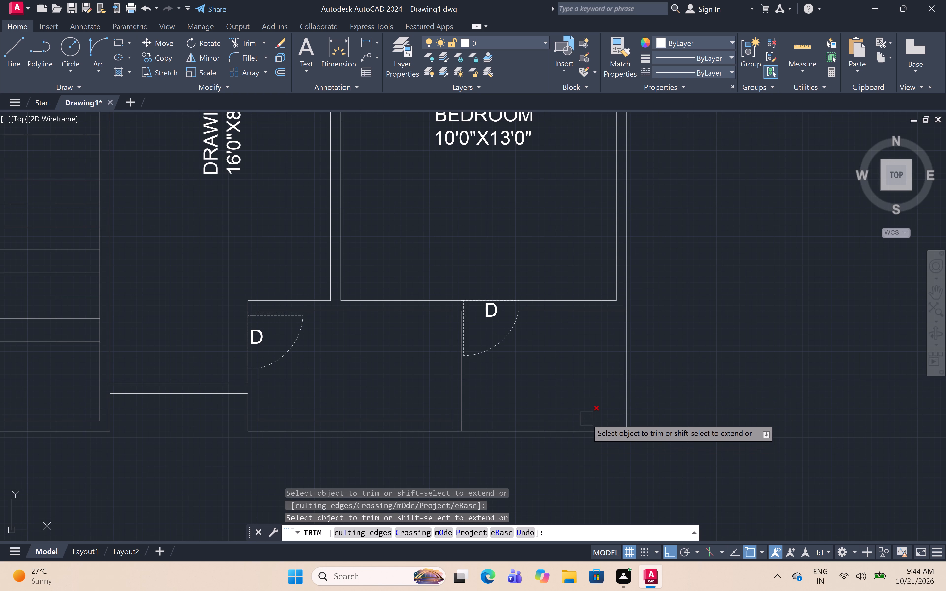
scroll(599, 365, "down", 5)
key("Escape")
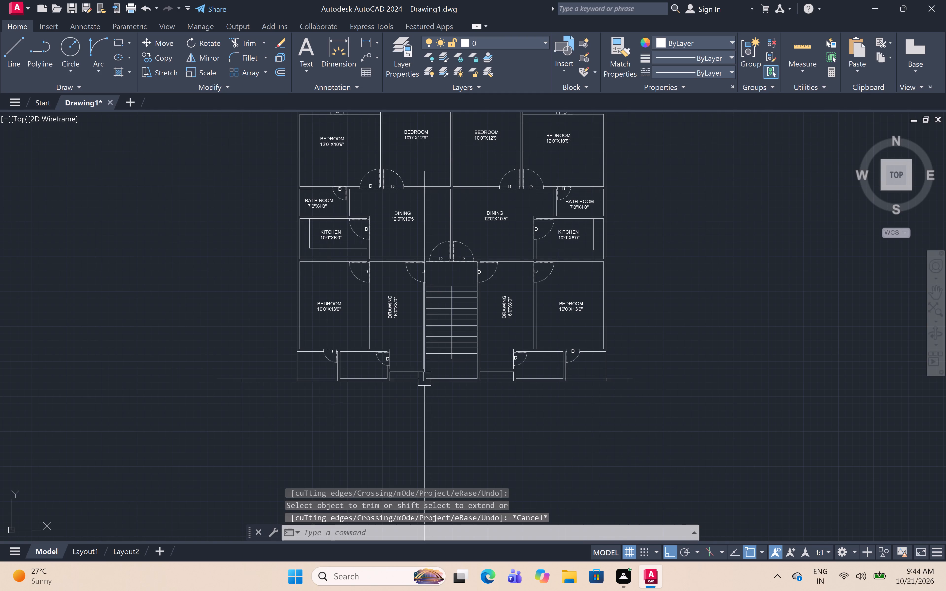
Add the two-line multiline text label STAIR 7'6"X17'2" on the landing above the stair treads.
scroll(454, 266, "up", 3)
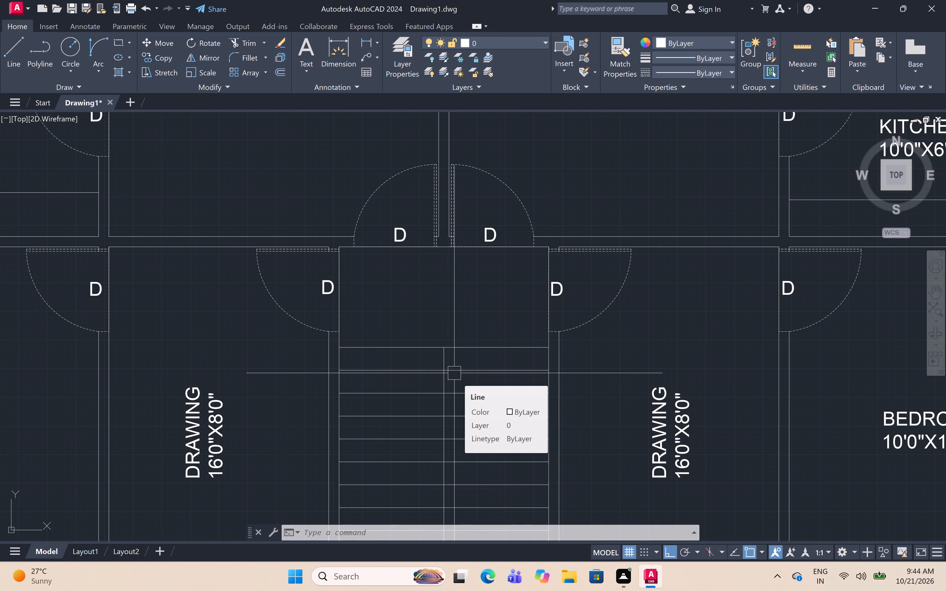
type("MT")
key("space")
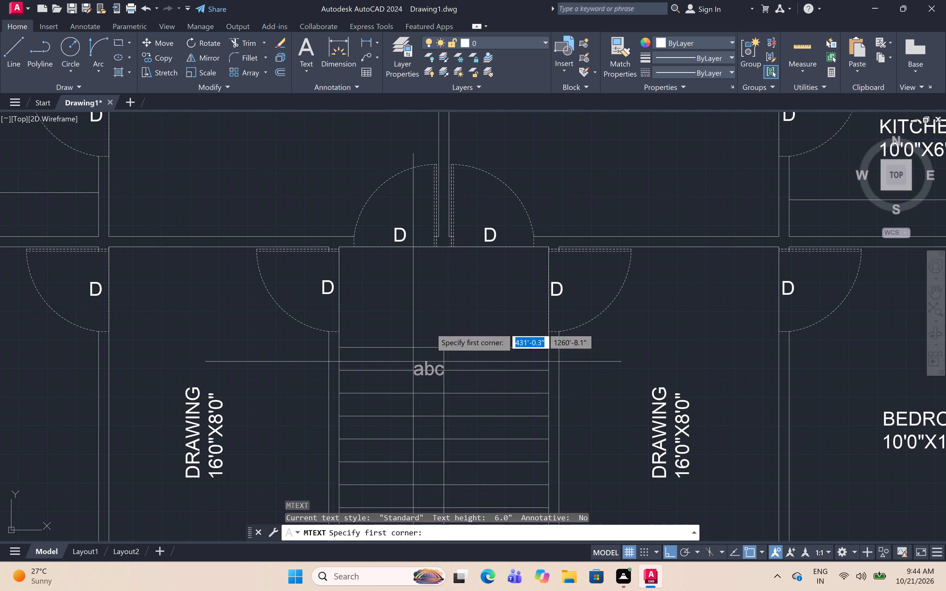
scroll(443, 272, "up", 2)
left_click(344, 264)
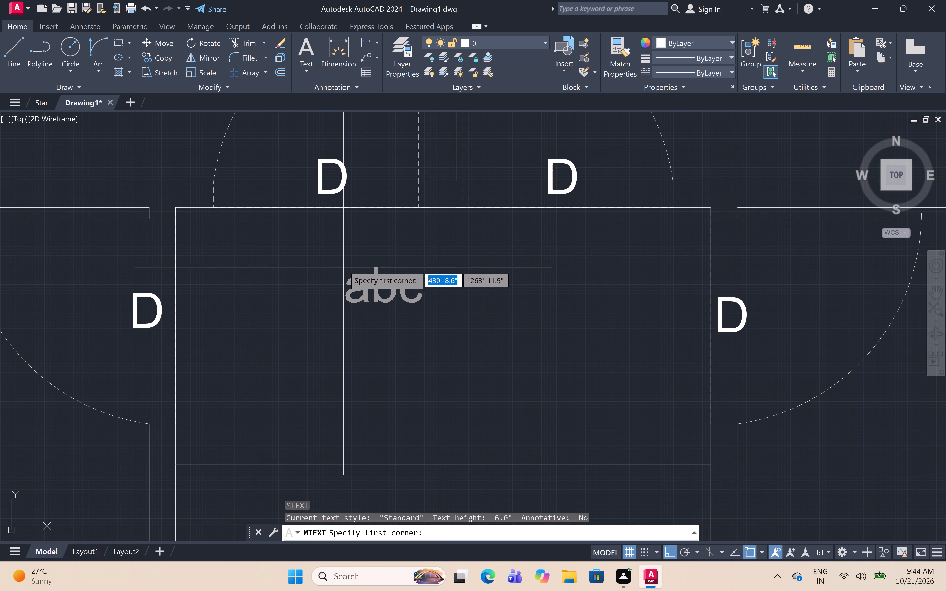
left_click(575, 375)
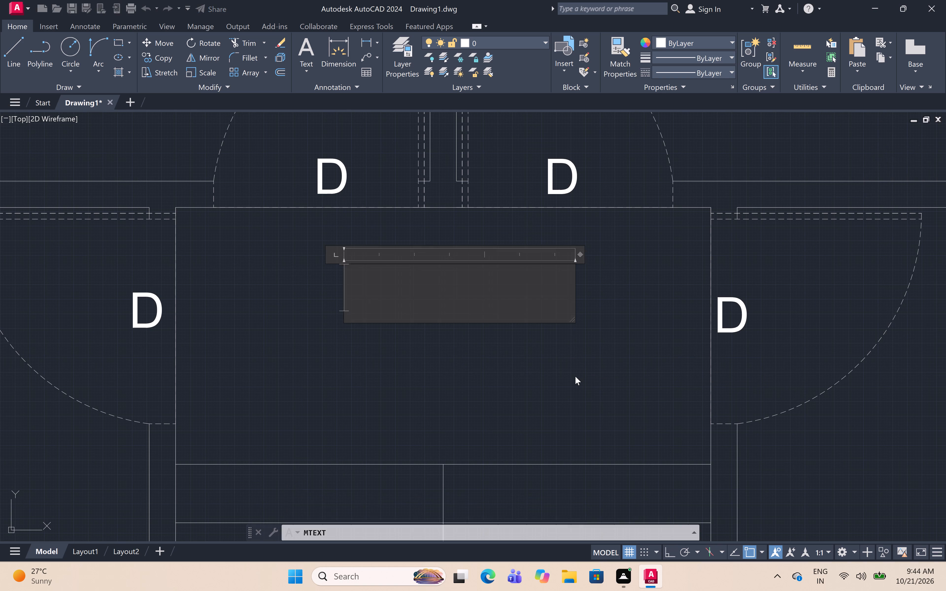
key("space")
key("space")
key("space")
type("STA")
type("IR")
key("Return")
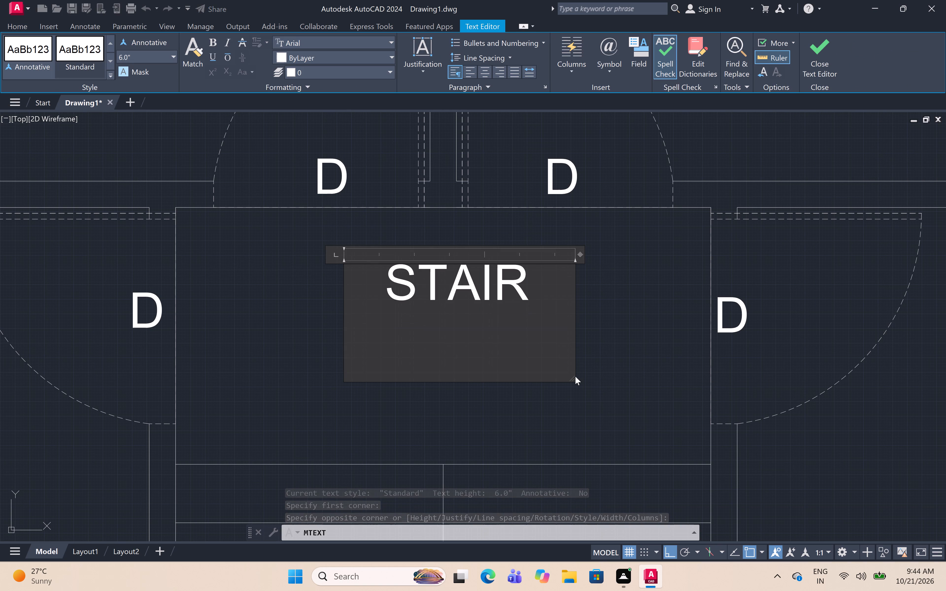
type("7'6\"")
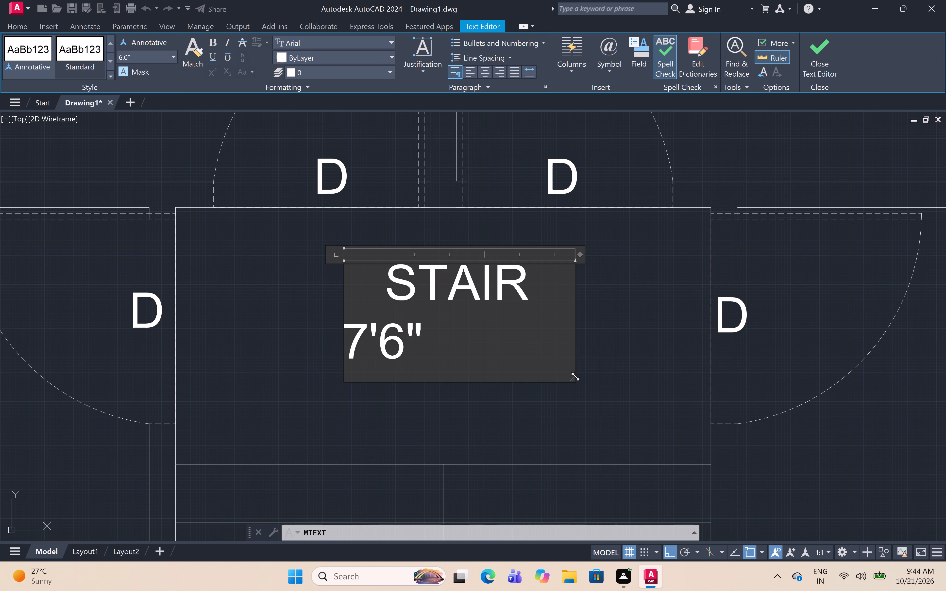
key("x")
type("17'")
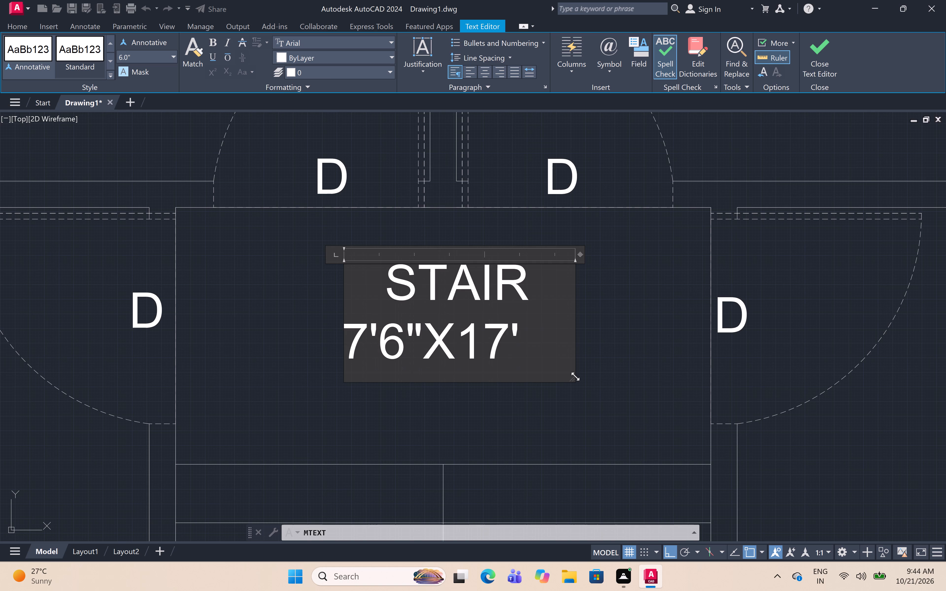
type("2\"")
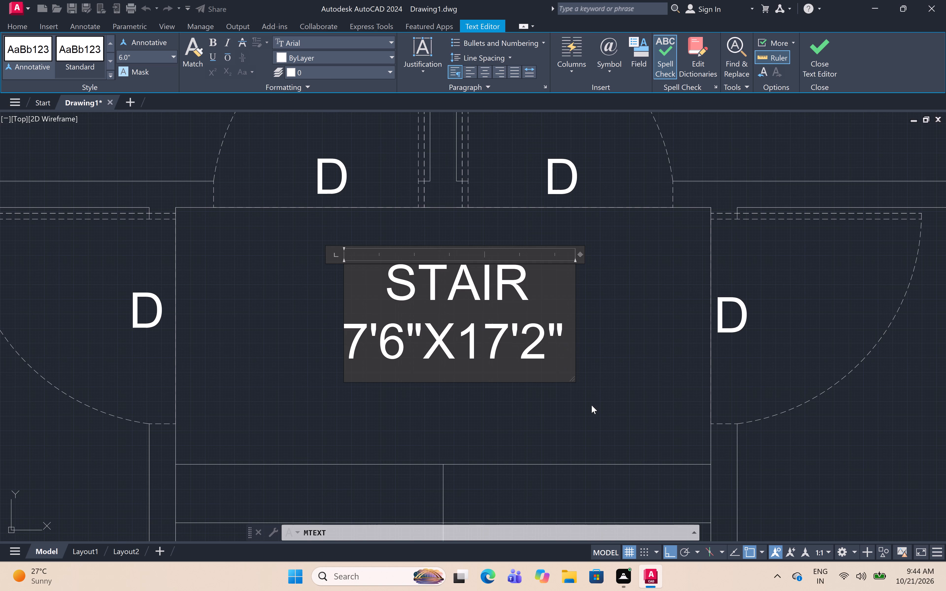
left_click(591, 405)
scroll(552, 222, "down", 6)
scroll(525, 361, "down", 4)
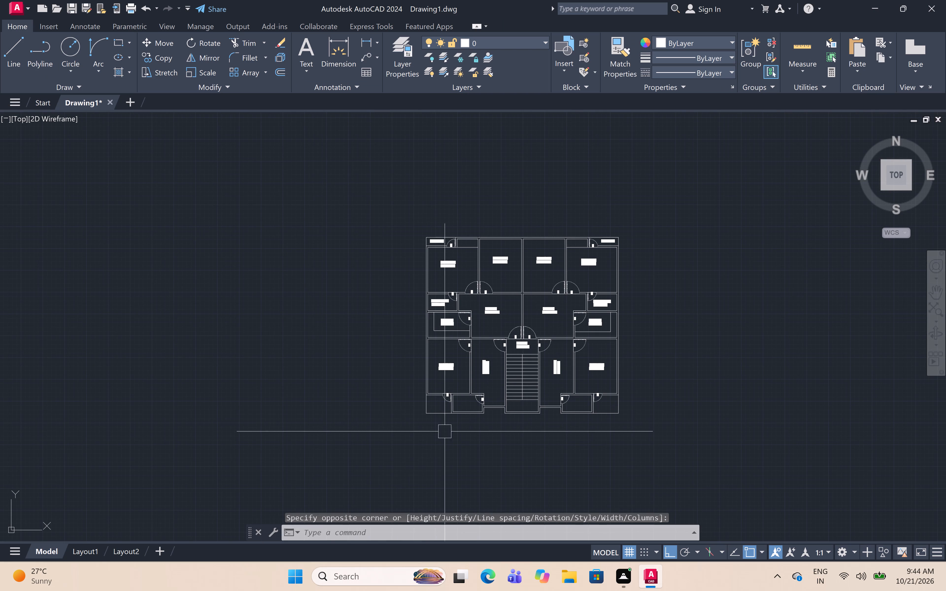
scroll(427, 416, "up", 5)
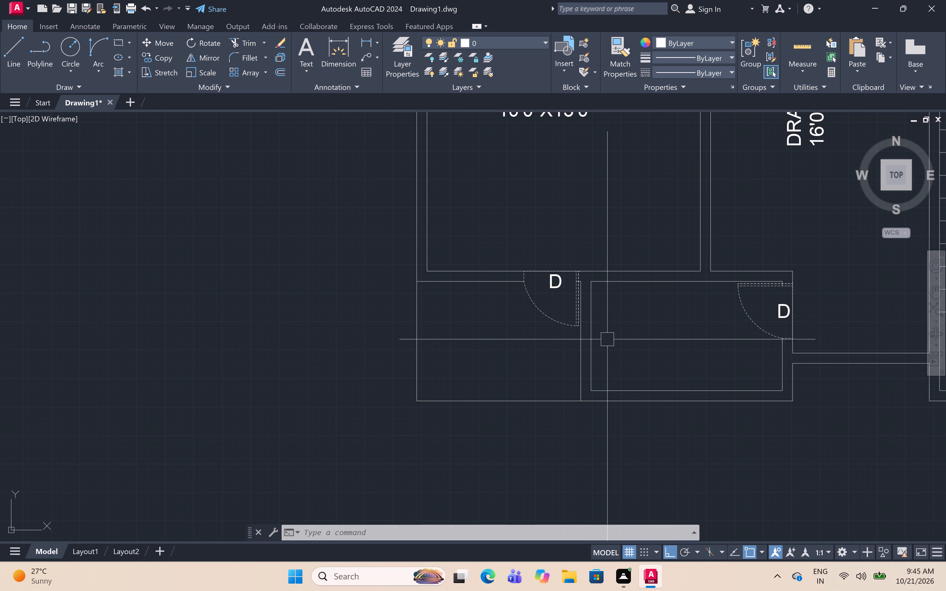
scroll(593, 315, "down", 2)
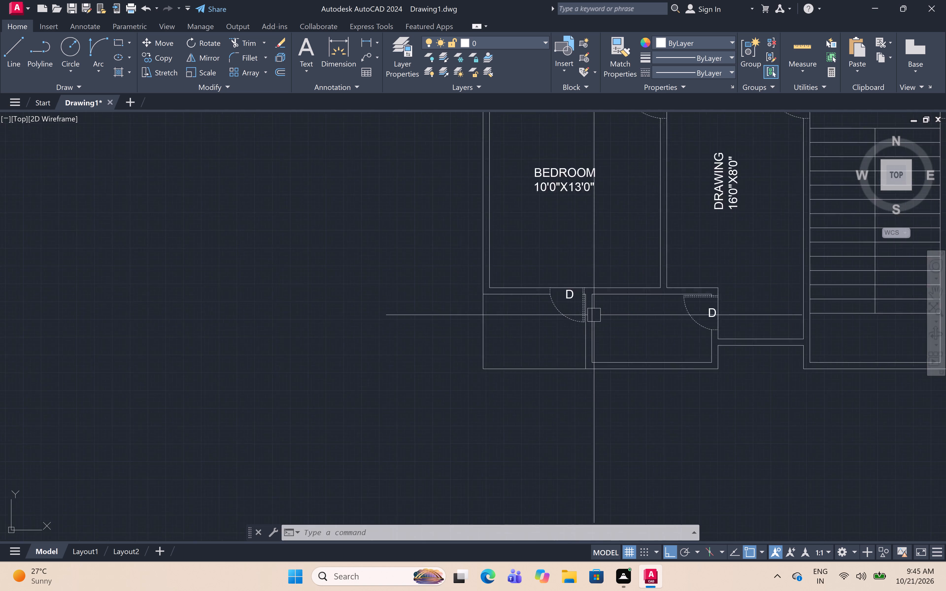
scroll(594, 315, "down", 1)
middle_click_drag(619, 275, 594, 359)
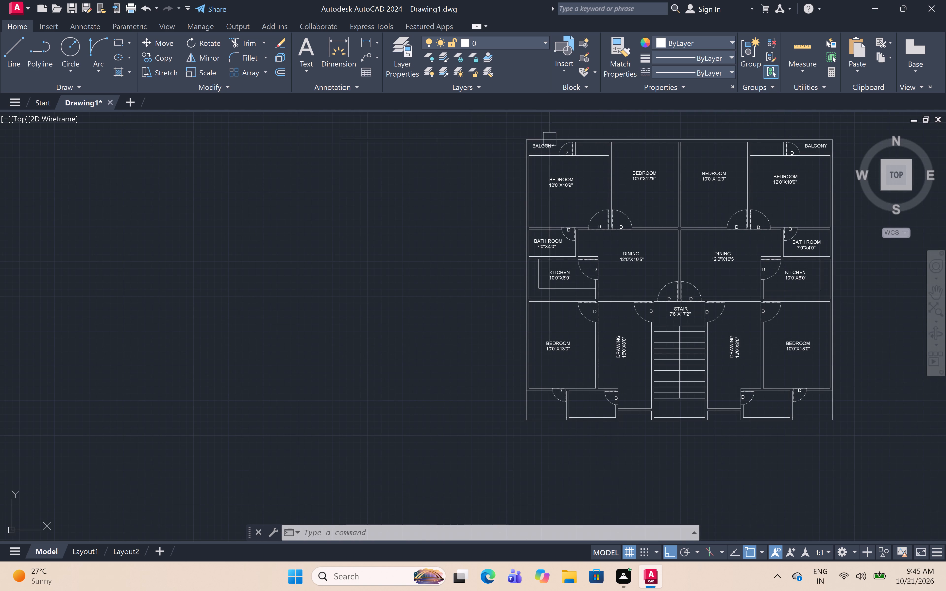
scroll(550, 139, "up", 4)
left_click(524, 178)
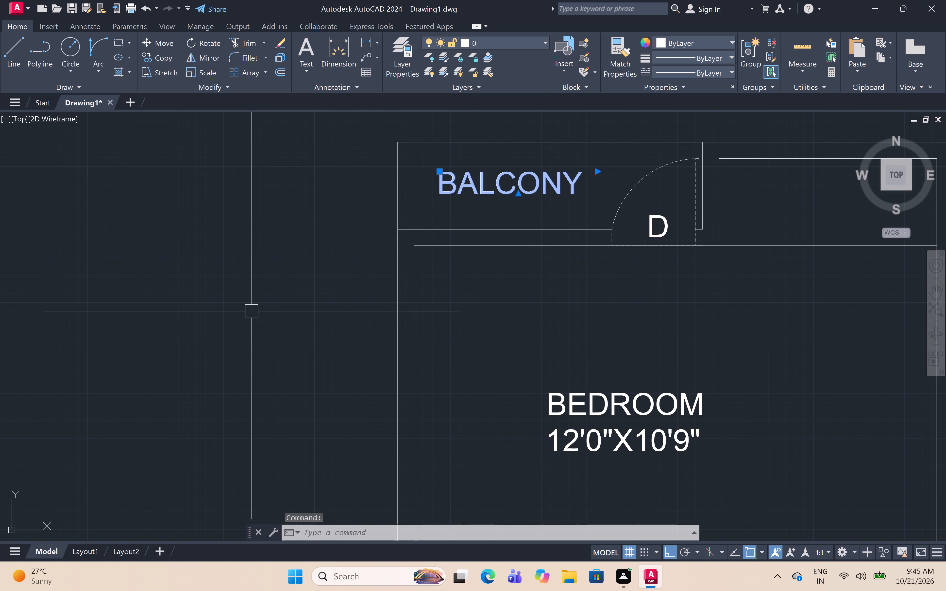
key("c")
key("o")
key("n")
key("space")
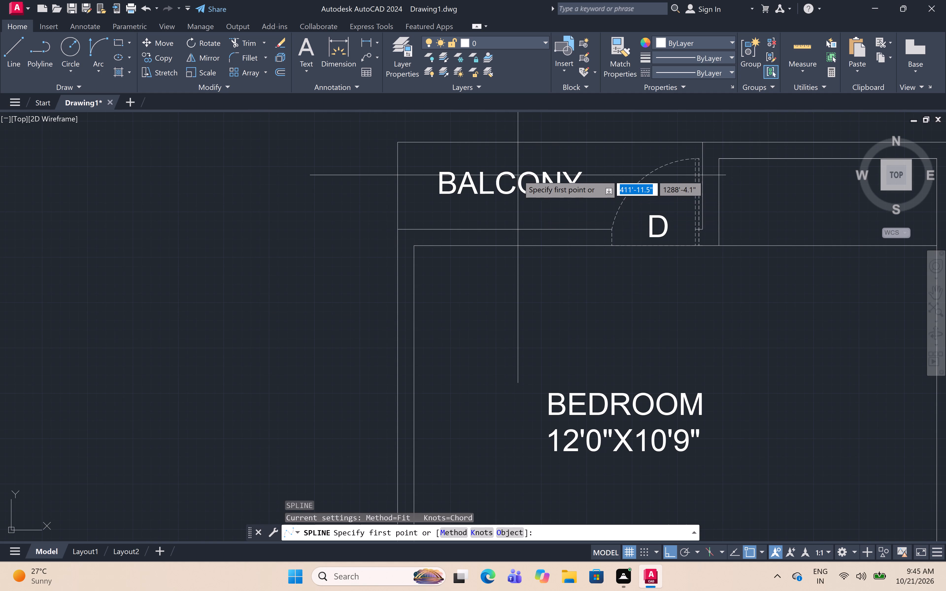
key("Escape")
Copy the northwest BALCONY label about 39' straight down into the small room below the western 10'0"X13'0" BEDROOM.
left_click(515, 180)
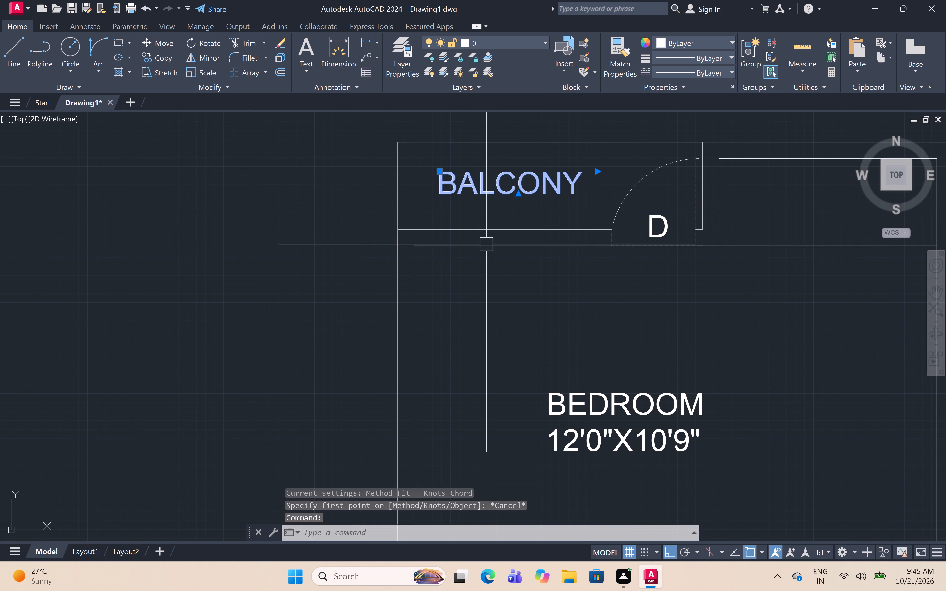
key("c")
key("o")
key("space")
left_click(525, 183)
scroll(485, 254, "down", 7)
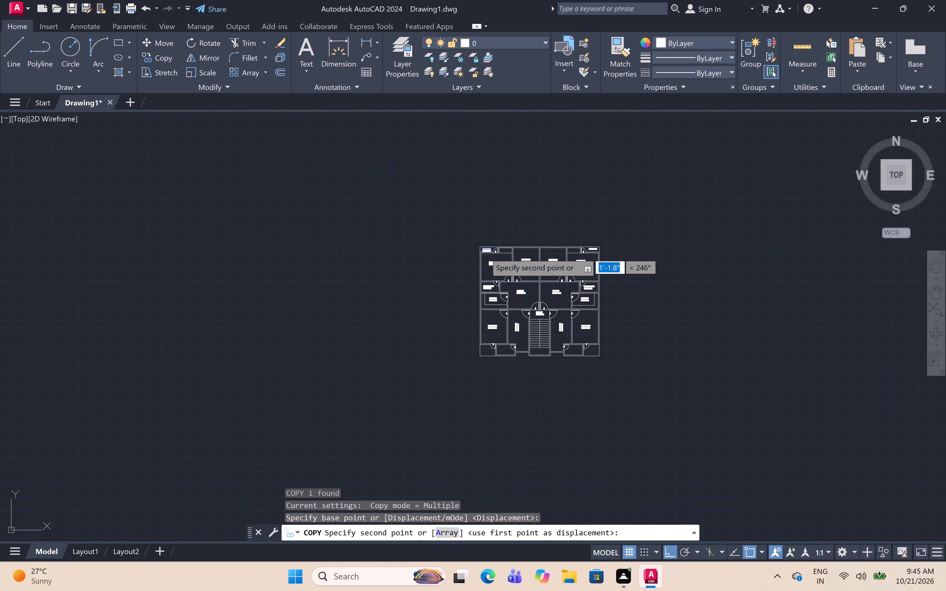
scroll(494, 352, "up", 5)
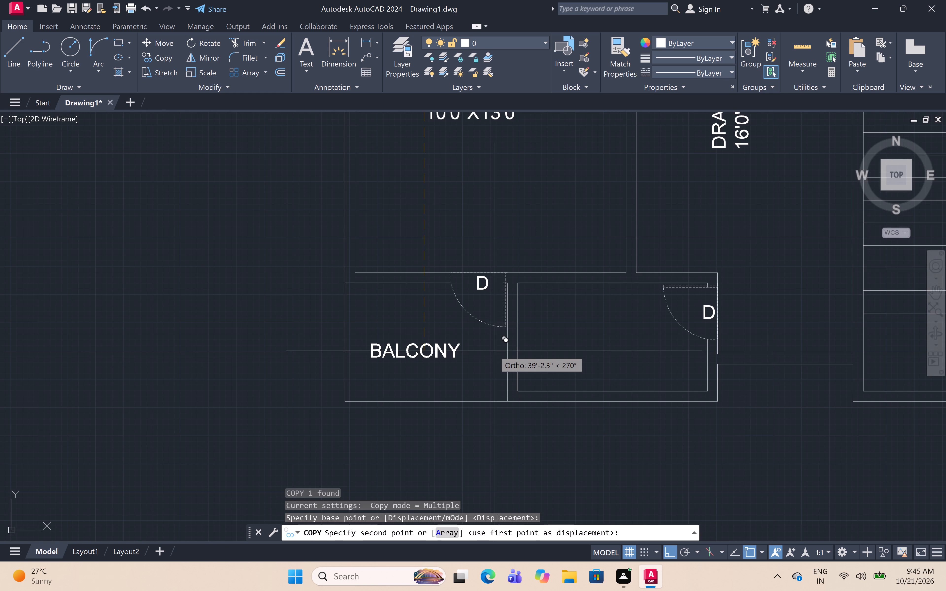
left_click(494, 347)
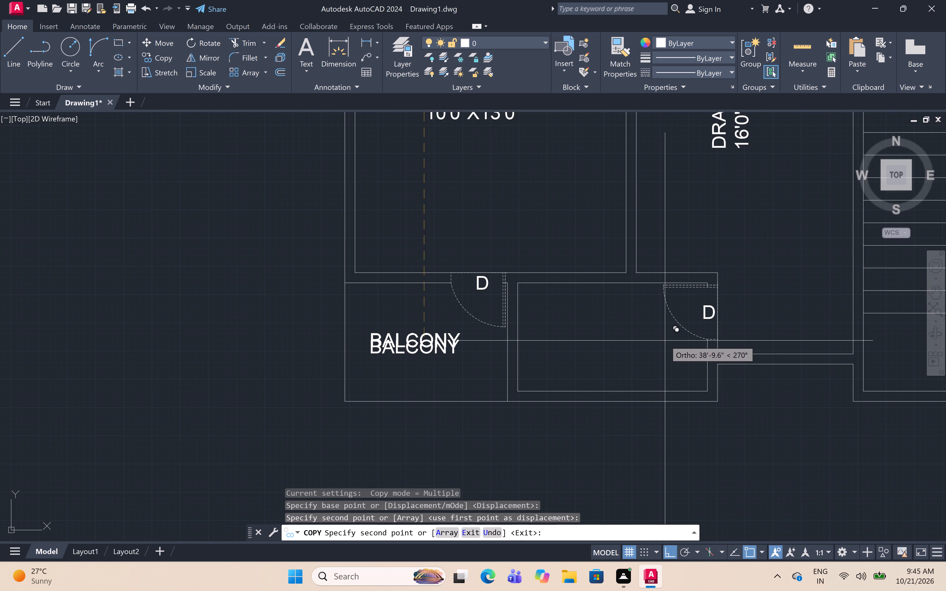
Turn Ortho off and place another copy of the BALCONY label in the southeast corner balcony, ending the copy.
key("F8")
scroll(664, 346, "down", 6)
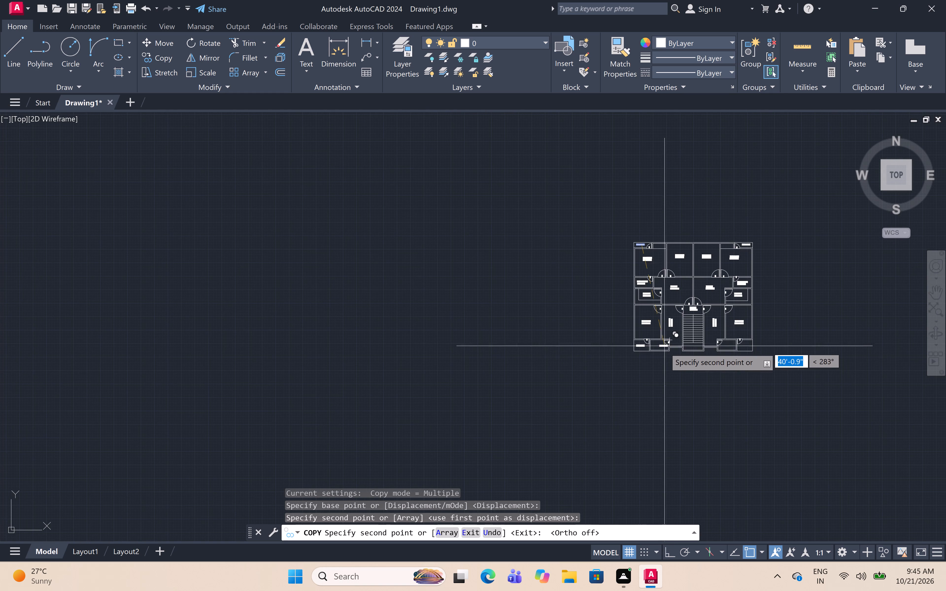
scroll(767, 335, "up", 1)
scroll(743, 356, "up", 5)
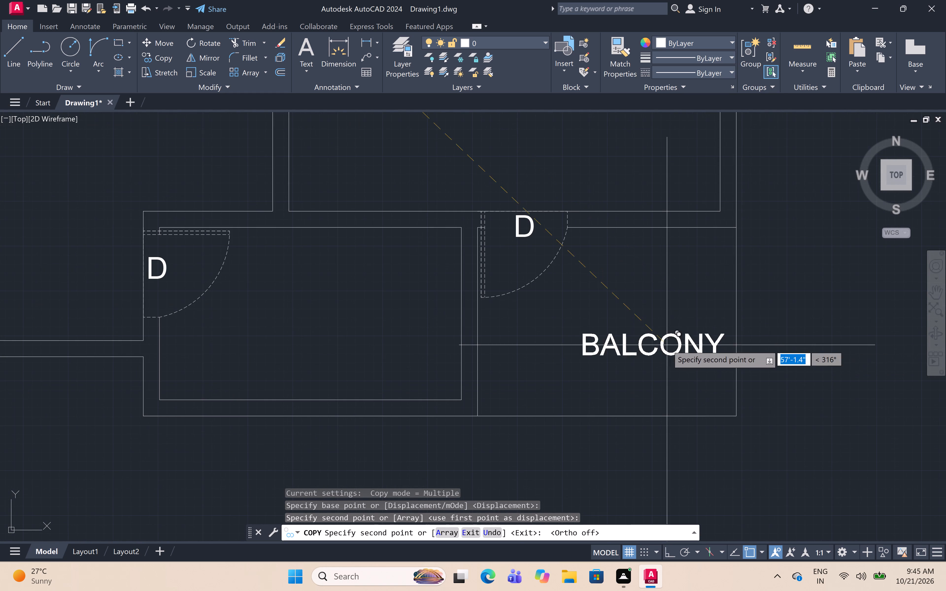
left_click(639, 333)
scroll(677, 256, "down", 6)
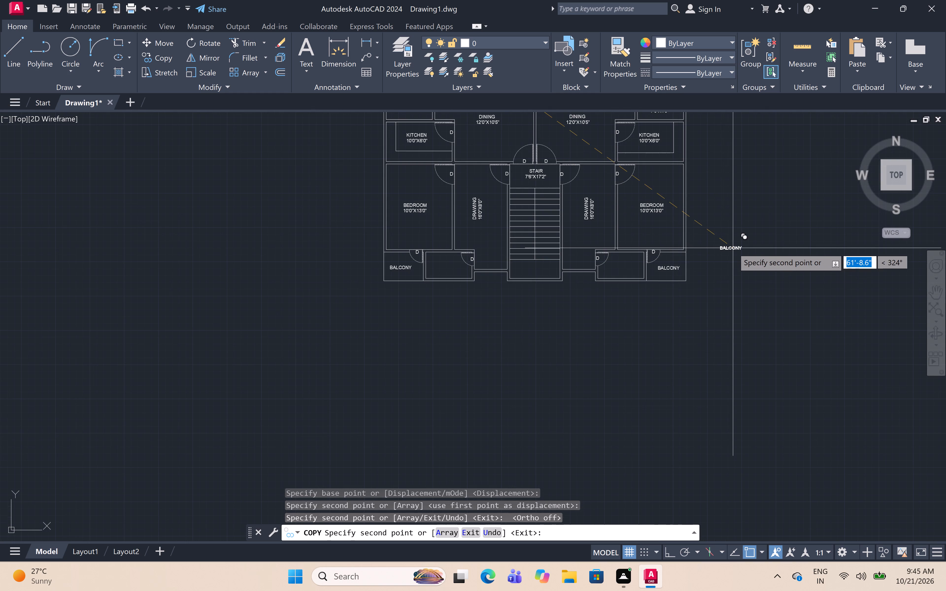
key("Escape")
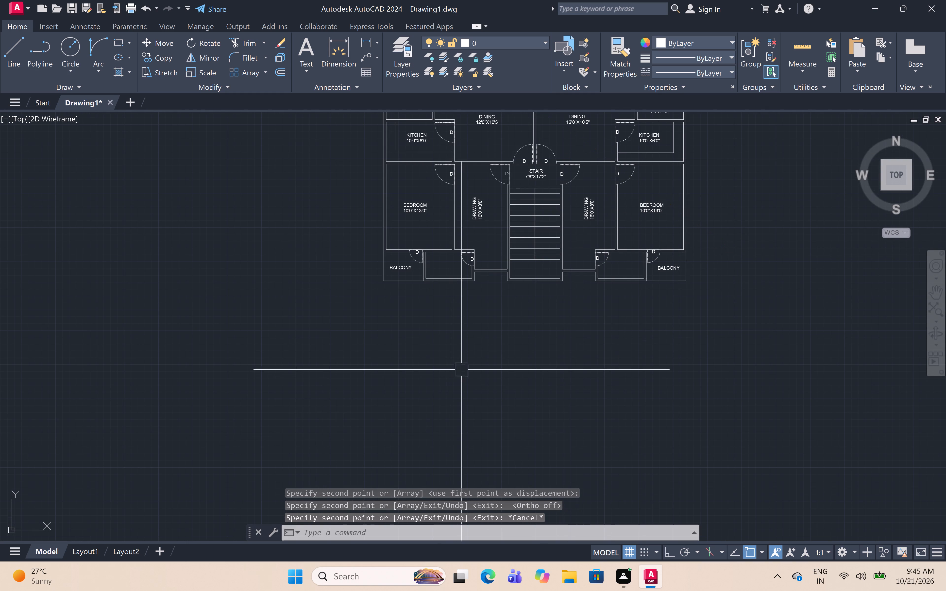
Copy the western BATH ROOM 7'0"X4'0" label into the small room beside the southwest balcony.
scroll(499, 288, "down", 1)
middle_click_drag(499, 287, 449, 484)
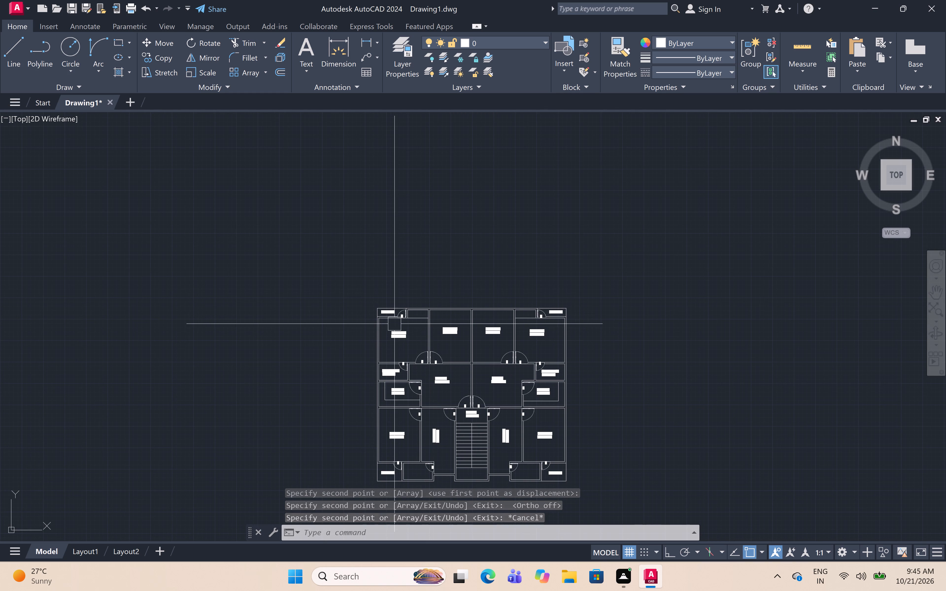
scroll(394, 319, "up", 5)
scroll(392, 308, "down", 2)
scroll(558, 376, "down", 2)
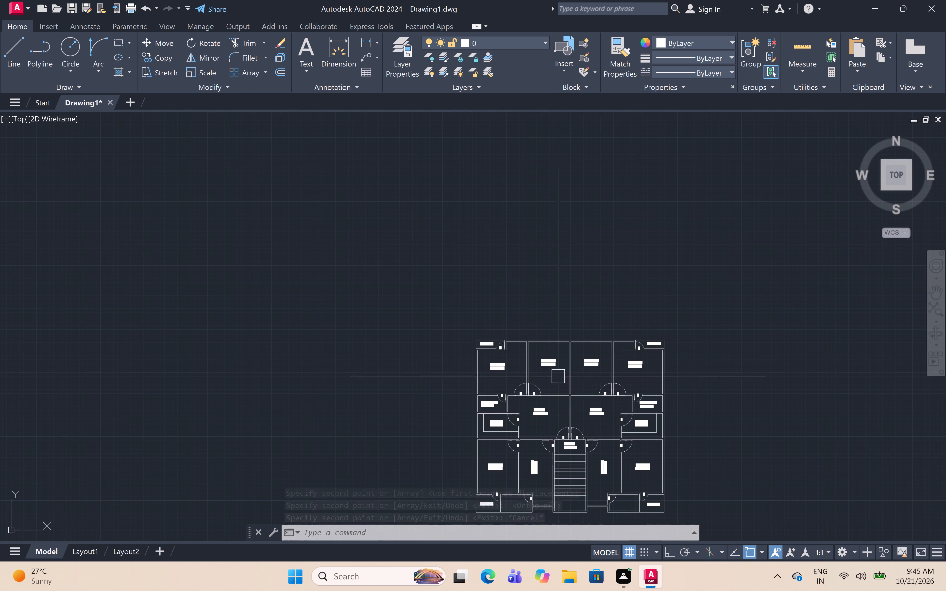
scroll(495, 408, "up", 5)
left_click(439, 387)
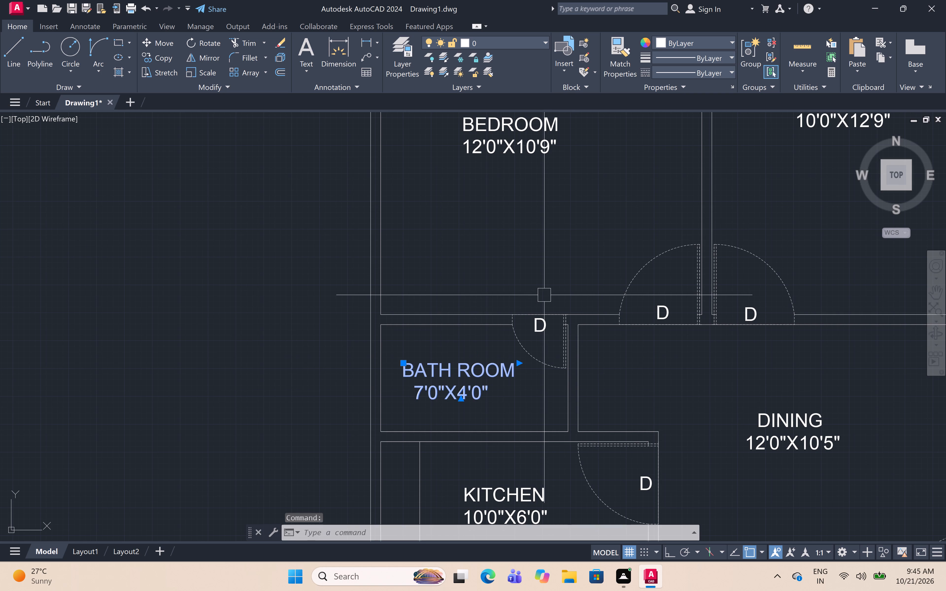
key("c")
key("o")
key("space")
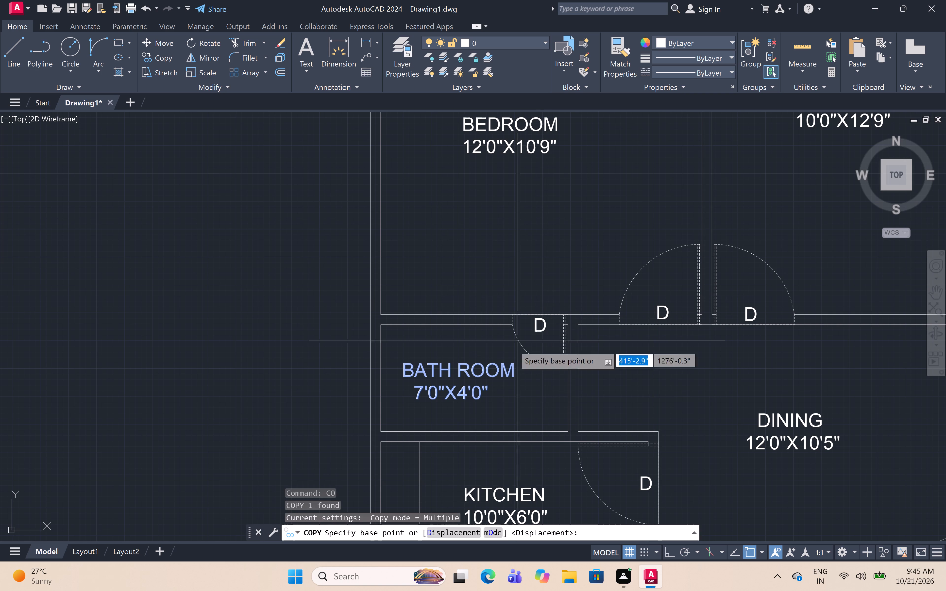
left_click(434, 384)
scroll(480, 342, "down", 6)
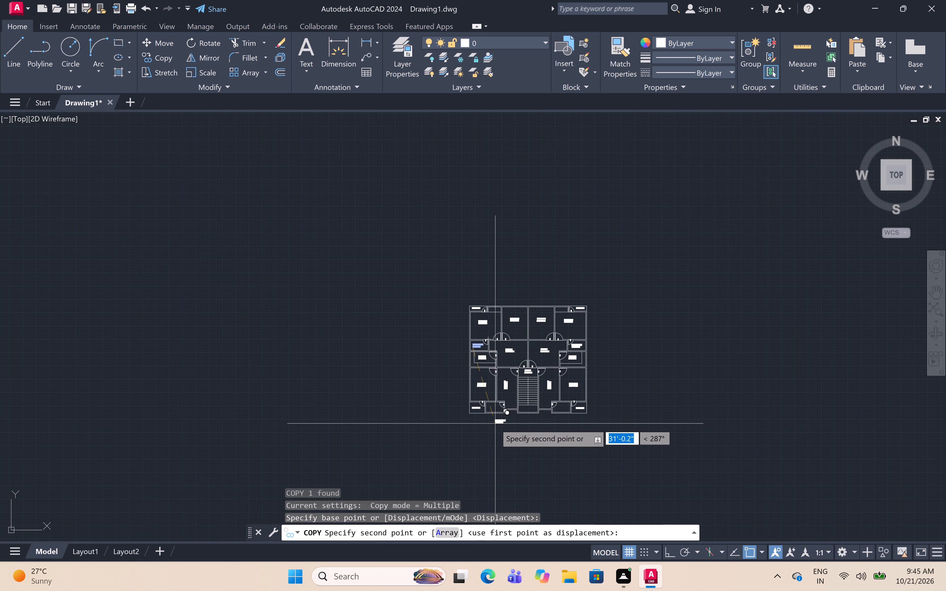
scroll(495, 422, "up", 6)
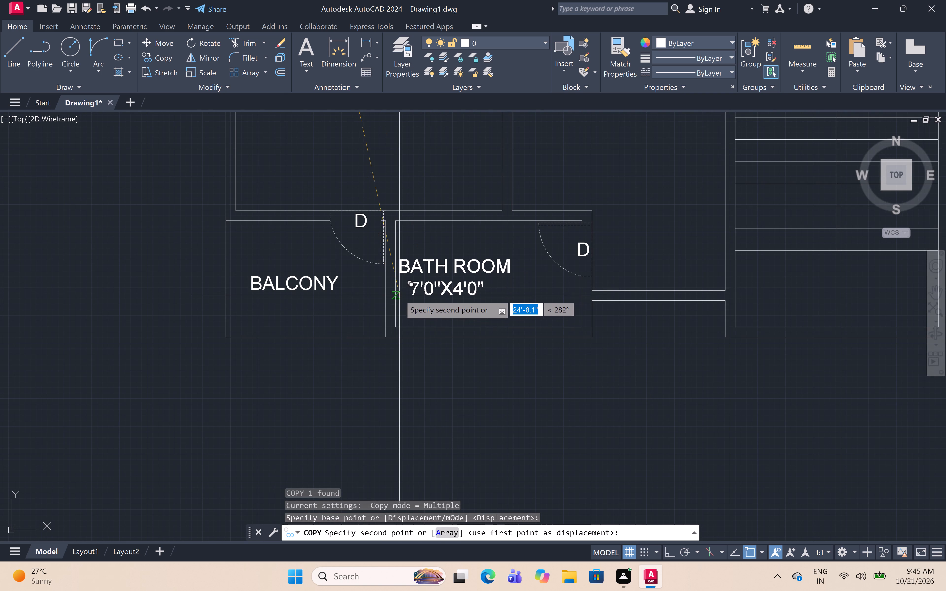
left_click(413, 294)
Place another copy of the BATH ROOM 7'0"X4'0" label in the small room beside the southeast balcony, ending the copy.
scroll(412, 295, "down", 7)
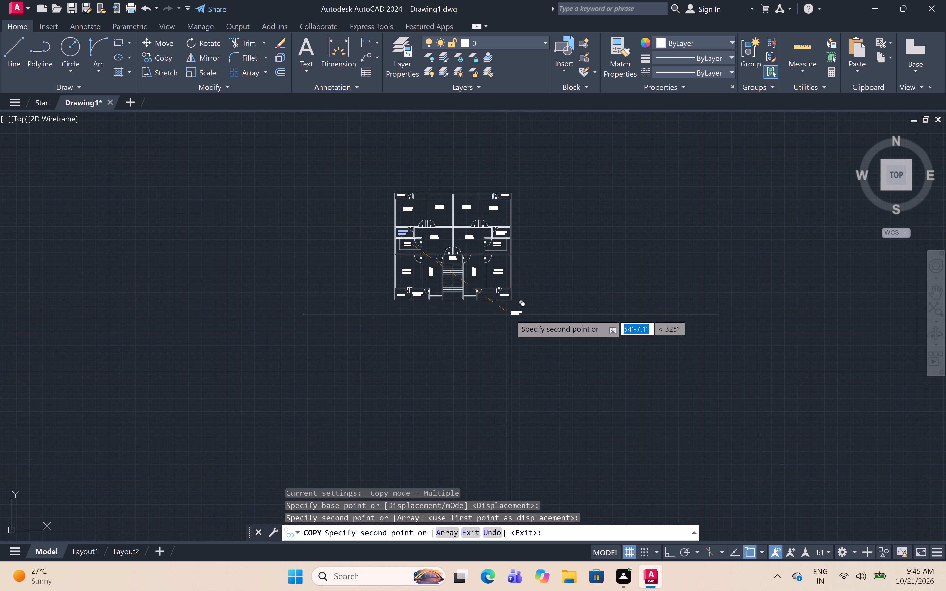
scroll(480, 300, "up", 6)
scroll(507, 269, "up", 3)
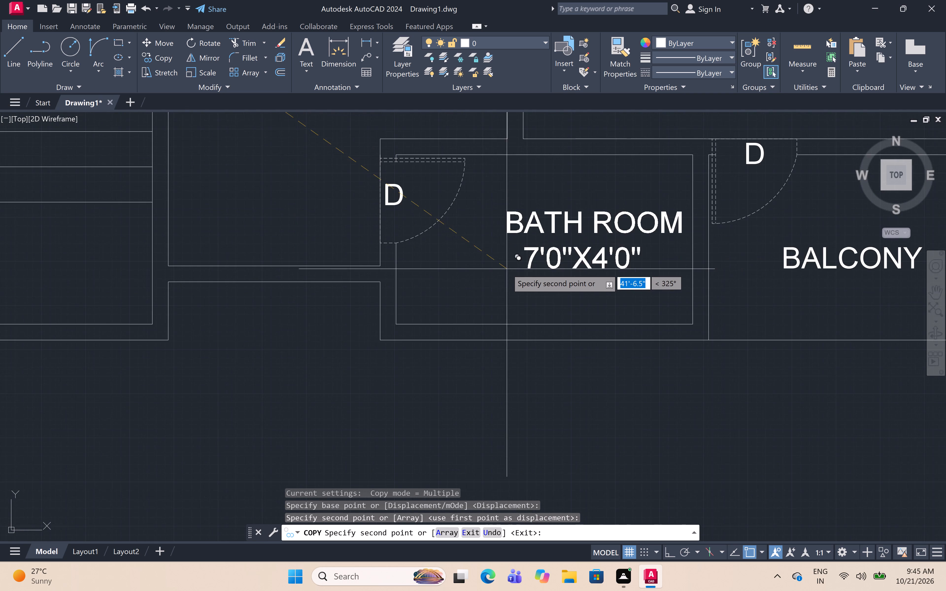
left_click(478, 275)
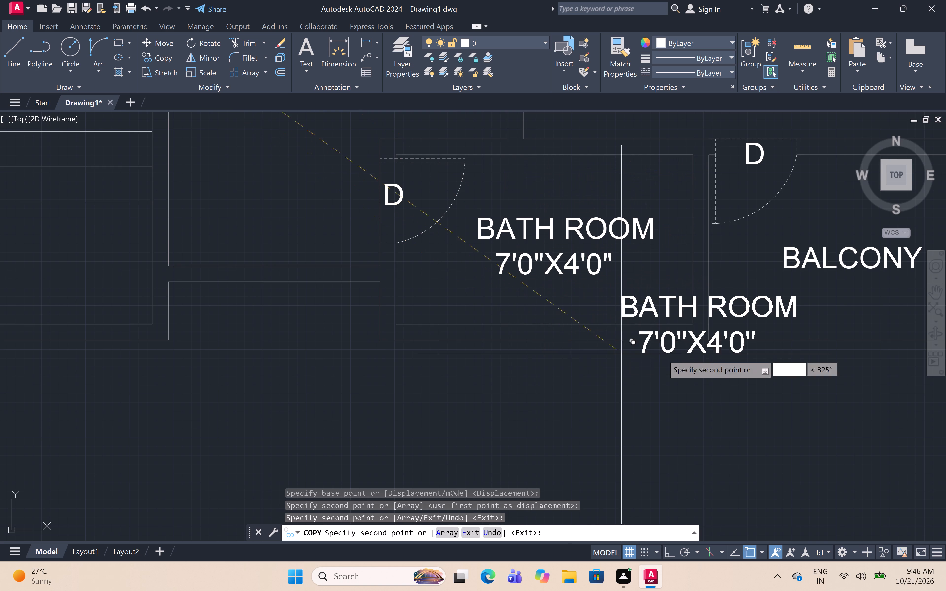
scroll(602, 363, "down", 4)
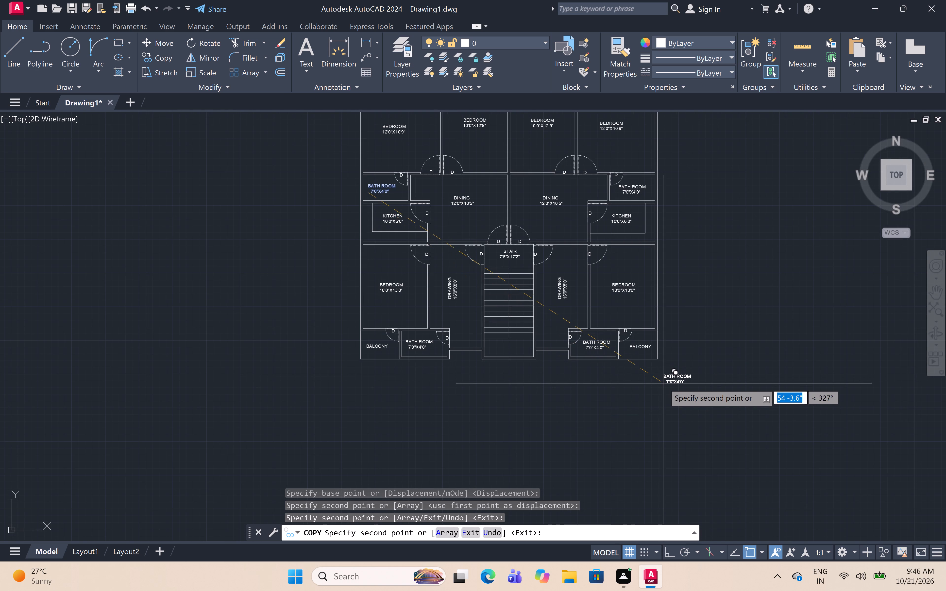
key("Escape")
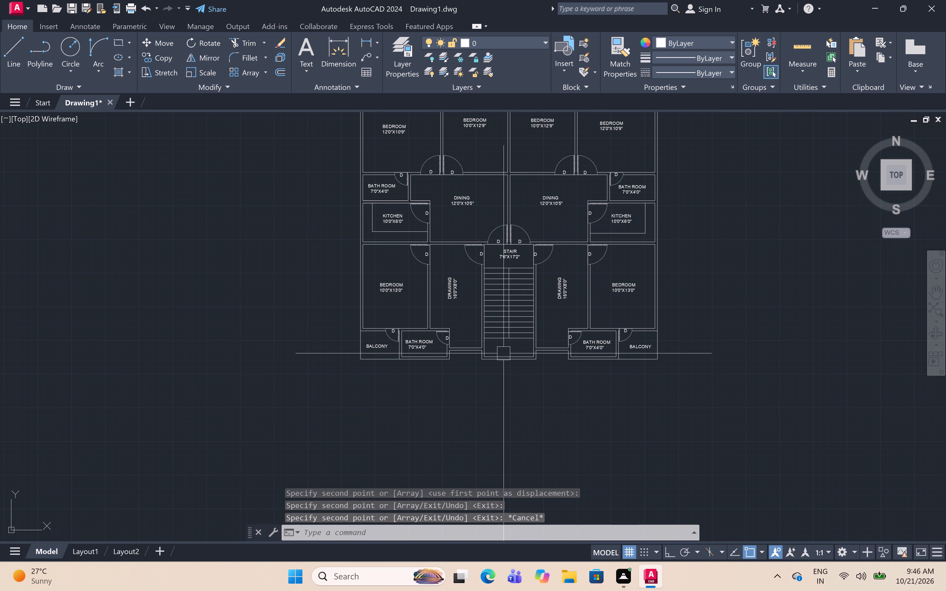
scroll(508, 361, "up", 1)
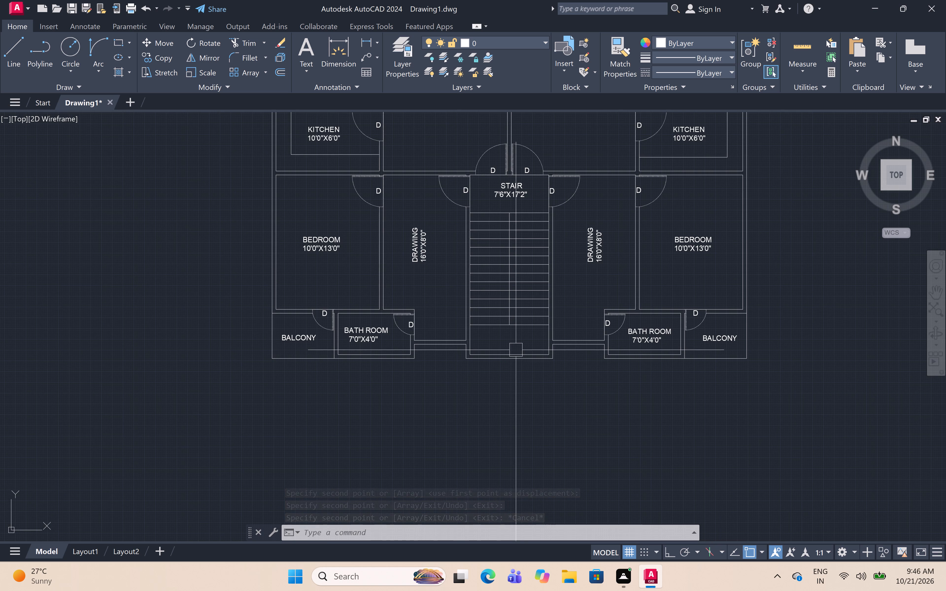
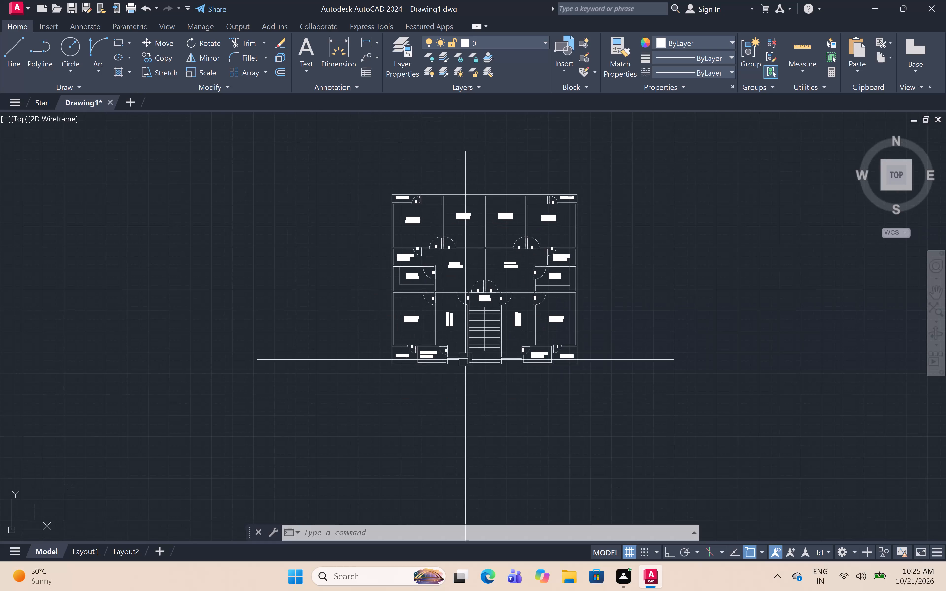
Add the multiline text MAIN ENTRY in the open landing at the south end of the stair.
scroll(490, 359, "up", 5)
key("m")
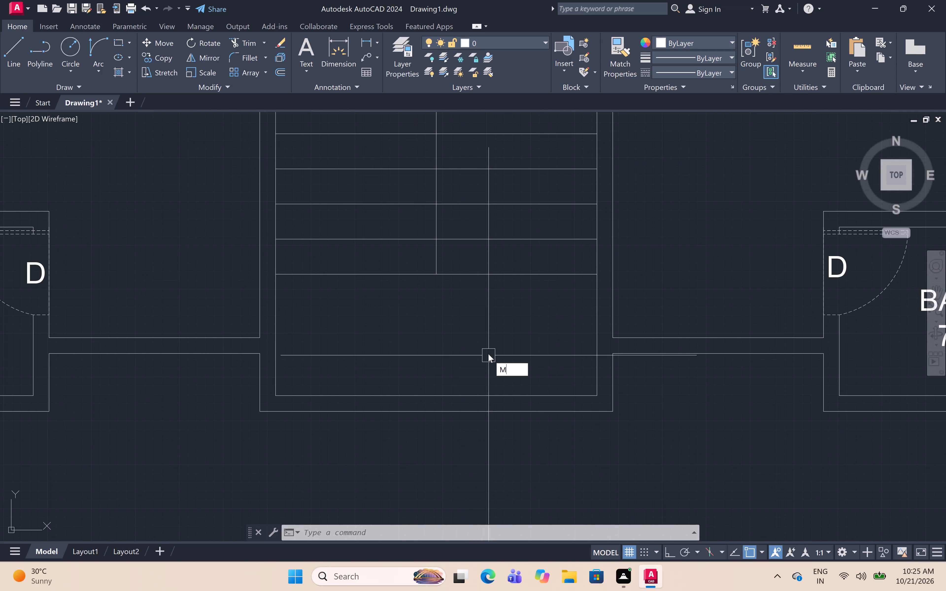
type("T")
key("space")
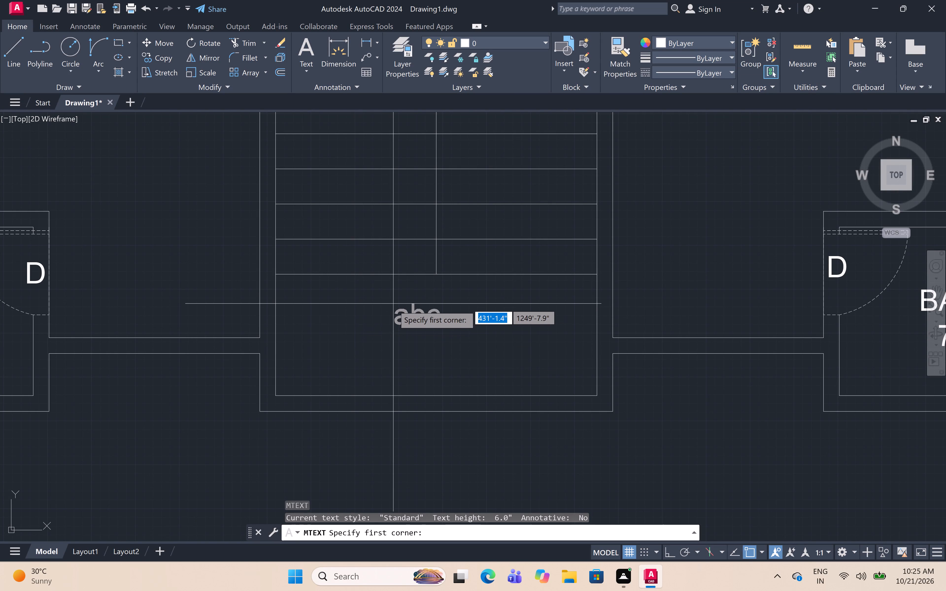
left_click(391, 307)
left_click(504, 365)
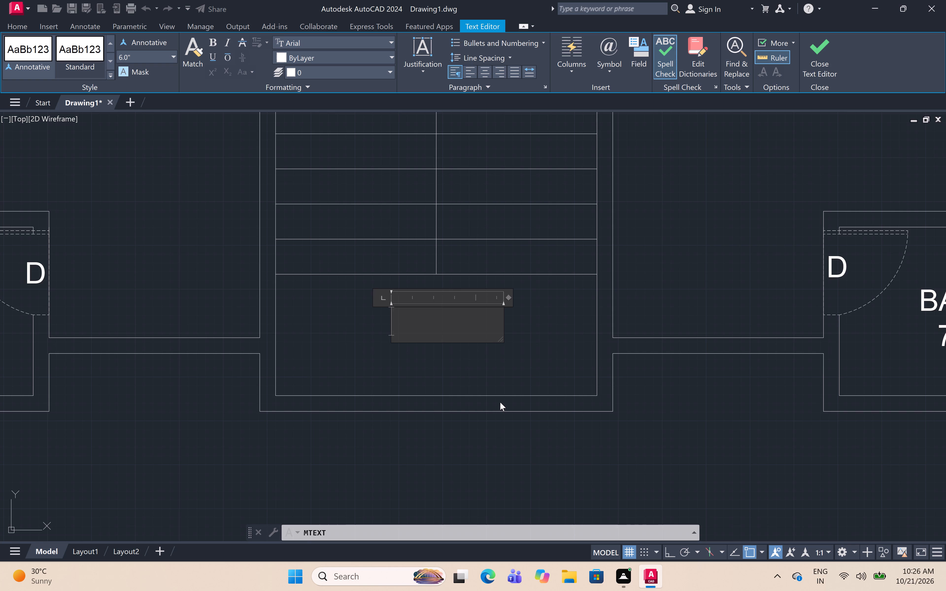
type("MAIN")
key("space")
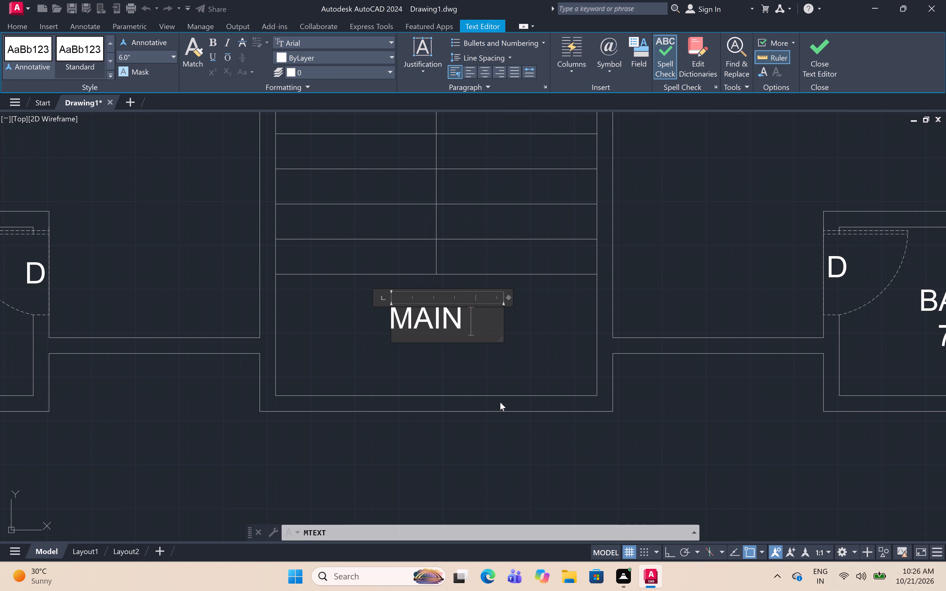
type("ENTRY")
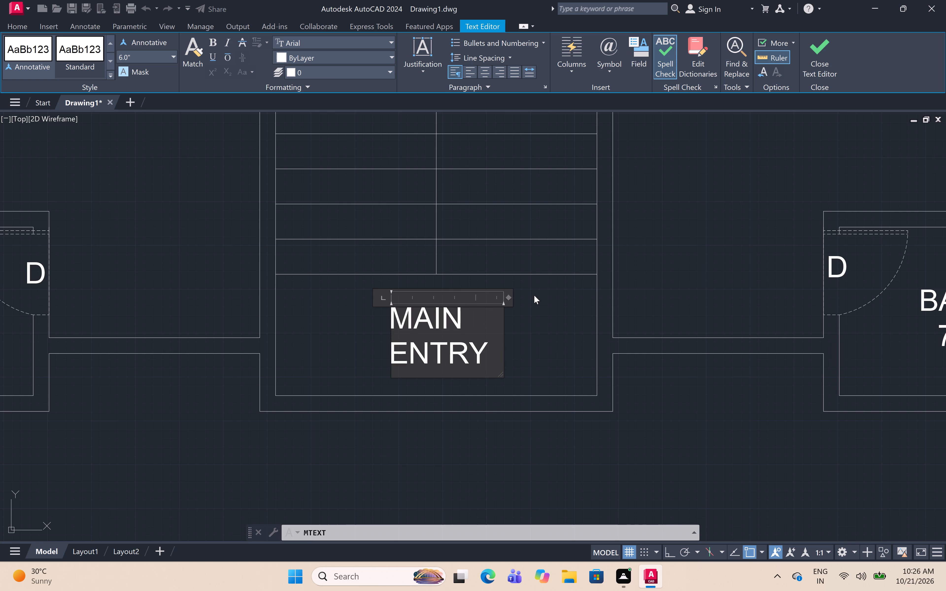
Widen the text frame until MAIN ENTRY fits on a single line with a space between the words, and finish the text.
left_click_drag(504, 295, 517, 298)
left_click(506, 295)
left_click_drag(507, 297, 530, 297)
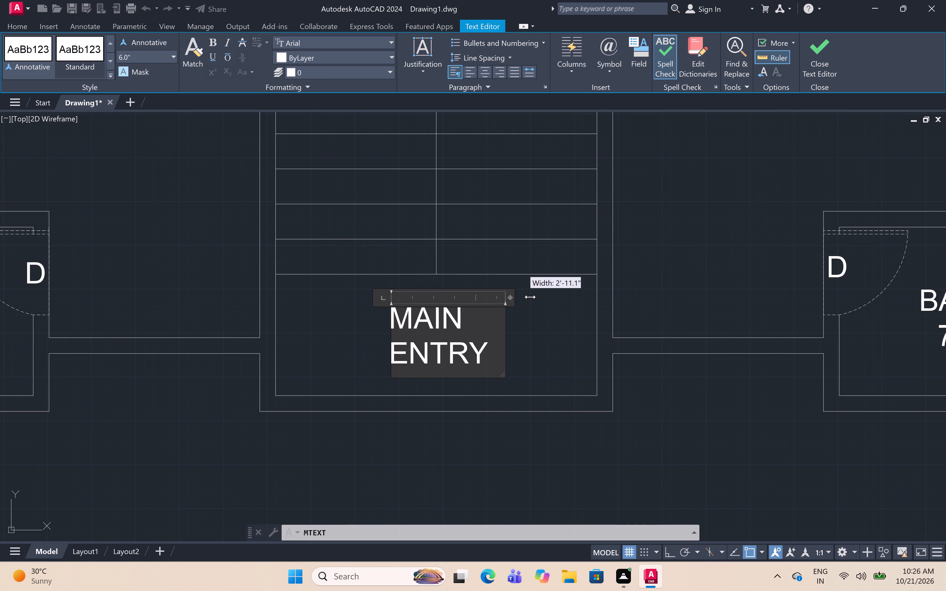
left_click_drag(530, 297, 539, 297)
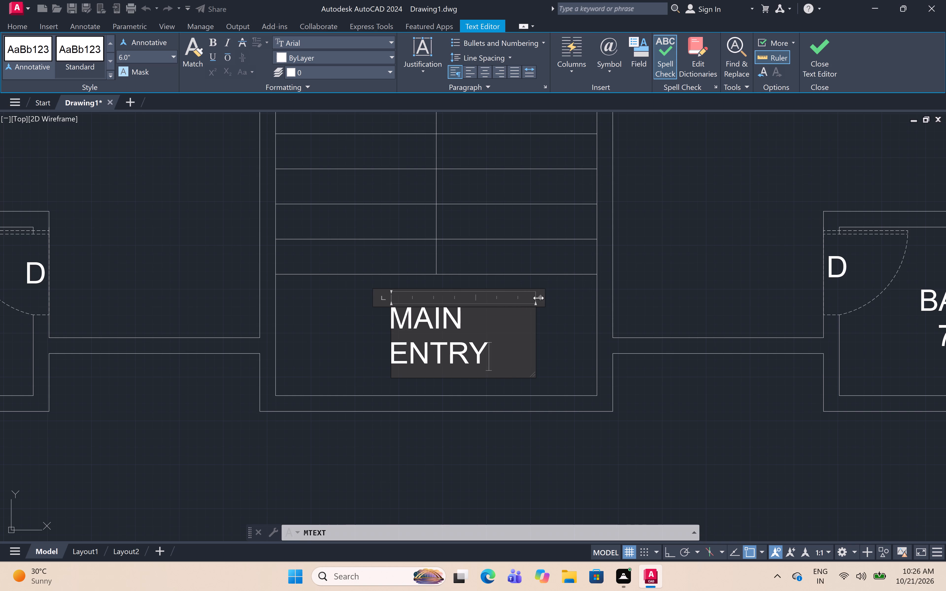
left_click_drag(539, 298, 566, 300)
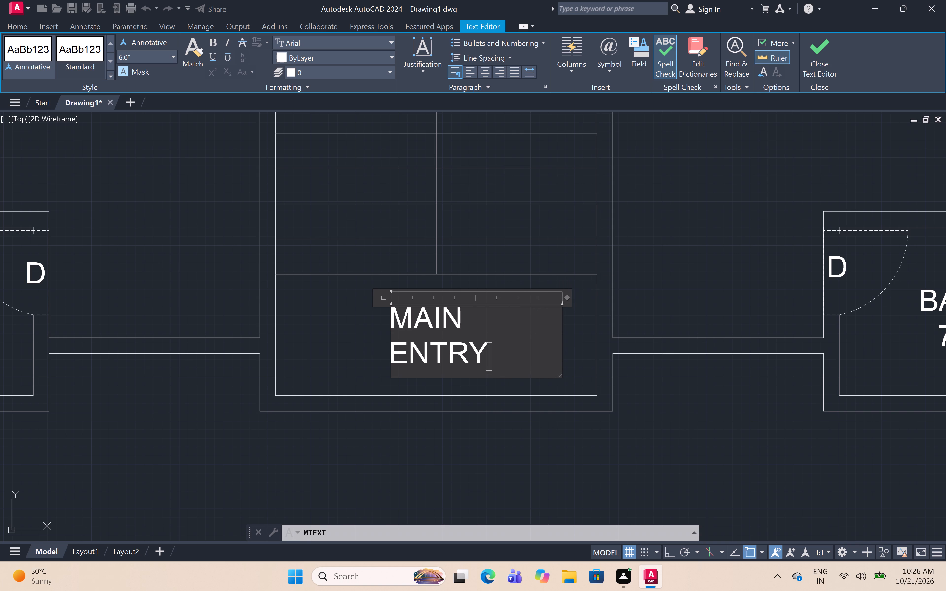
left_click(473, 326)
key("BackSpace")
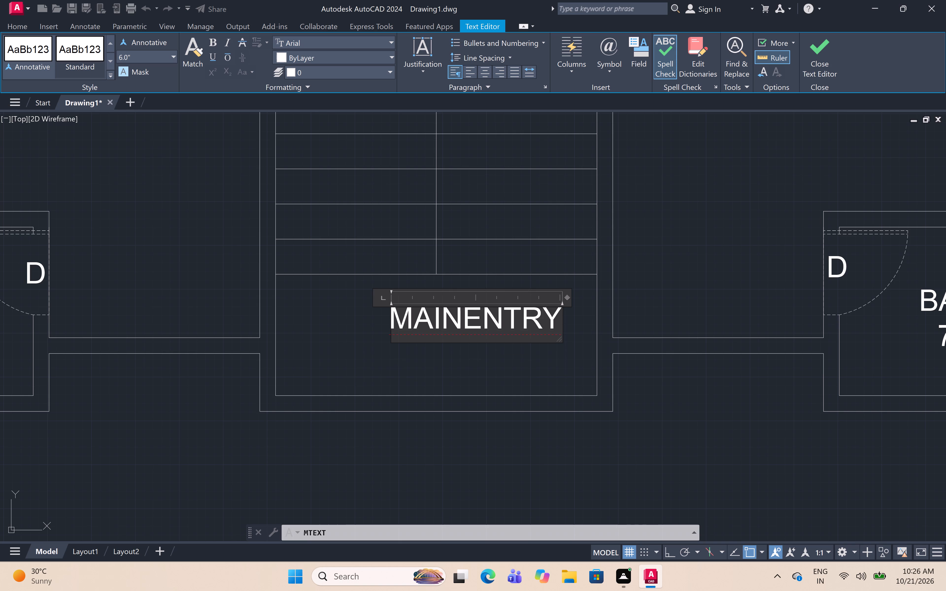
key("space")
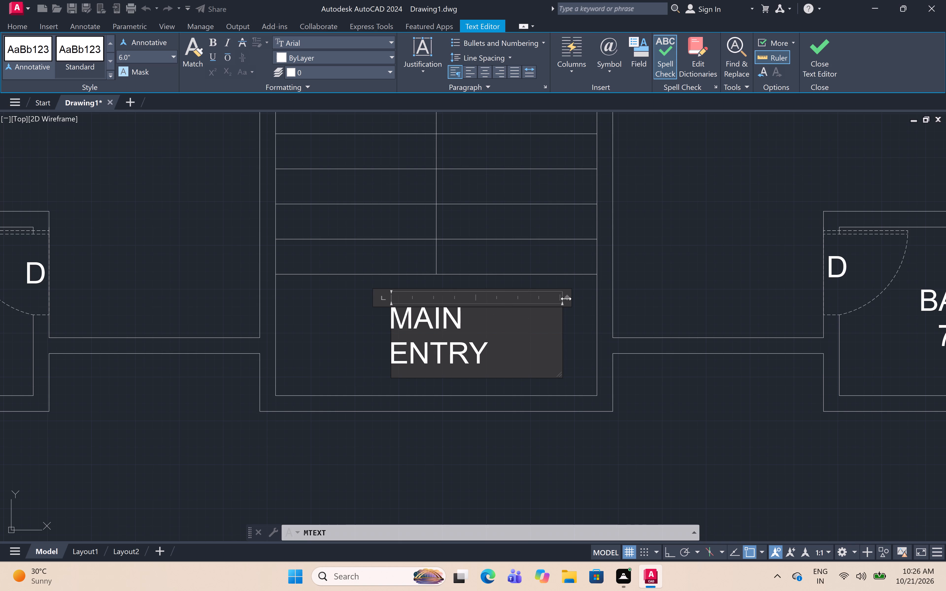
left_click_drag(566, 299, 675, 285)
left_click(511, 356)
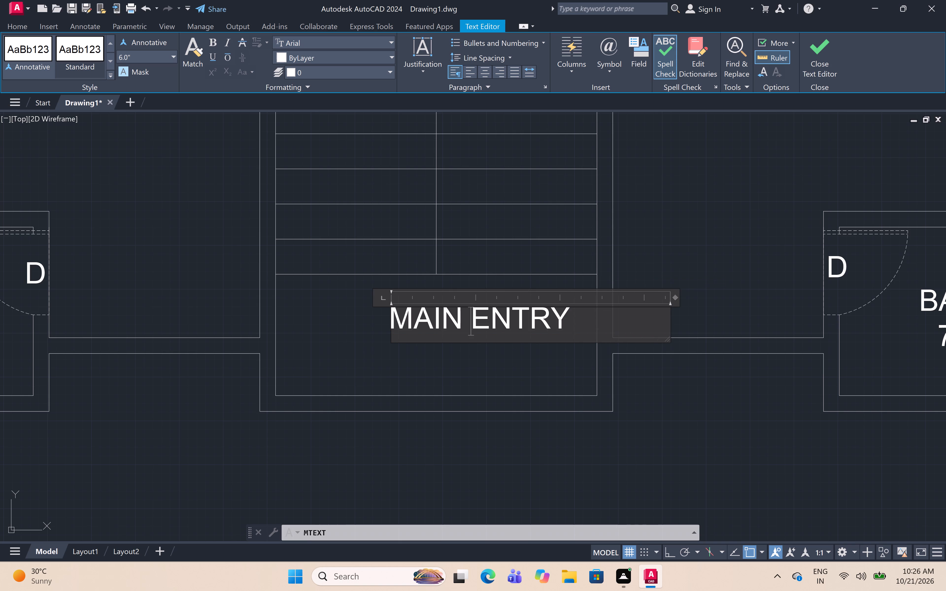
Move the MAIN ENTRY label so that it sits centred in the landing below the stair.
left_click(487, 317)
key("m")
key("space")
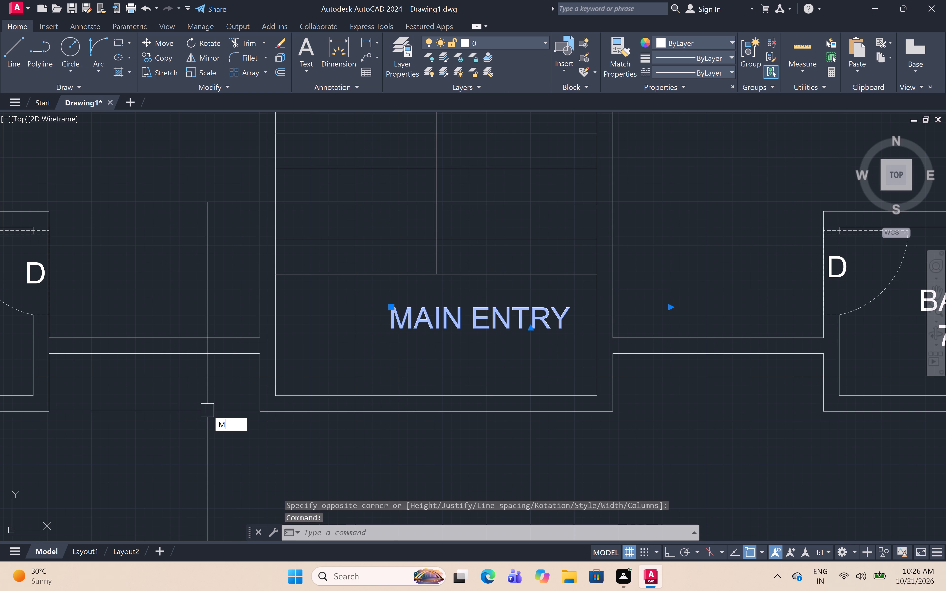
left_click(489, 315)
left_click(447, 332)
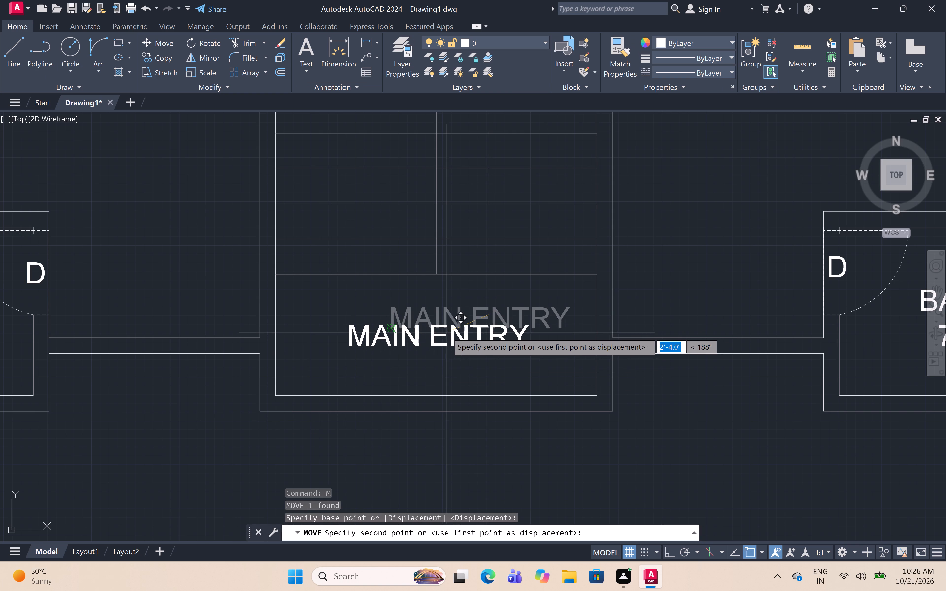
left_click(401, 342)
type("M")
key("space")
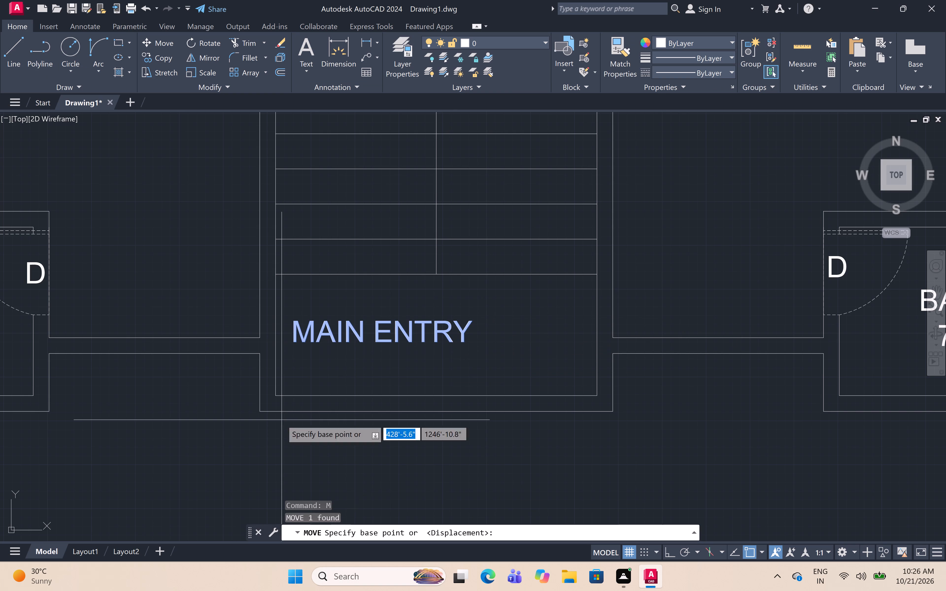
left_click(372, 336)
left_click(416, 337)
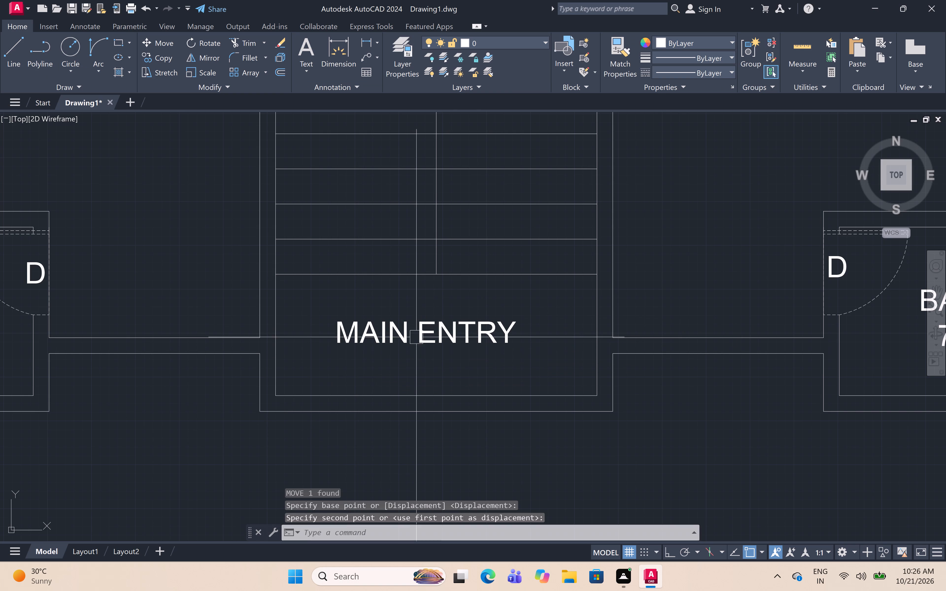
Hatch the small rectangular spaces beside the northwest and northeast balconies with the NET3 pattern.
scroll(417, 336, "down", 4)
middle_click_drag(417, 335, 424, 356)
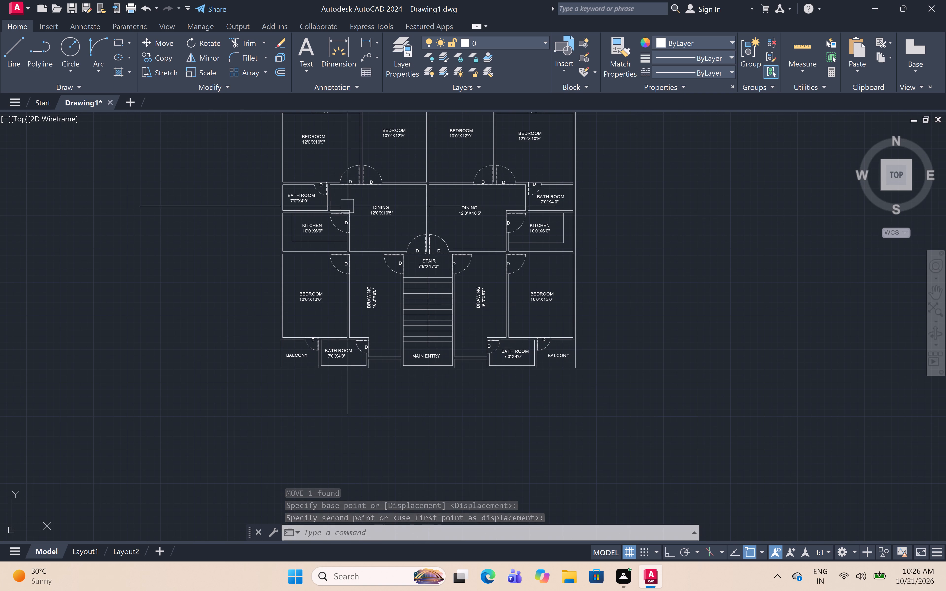
middle_click_drag(360, 196, 363, 230)
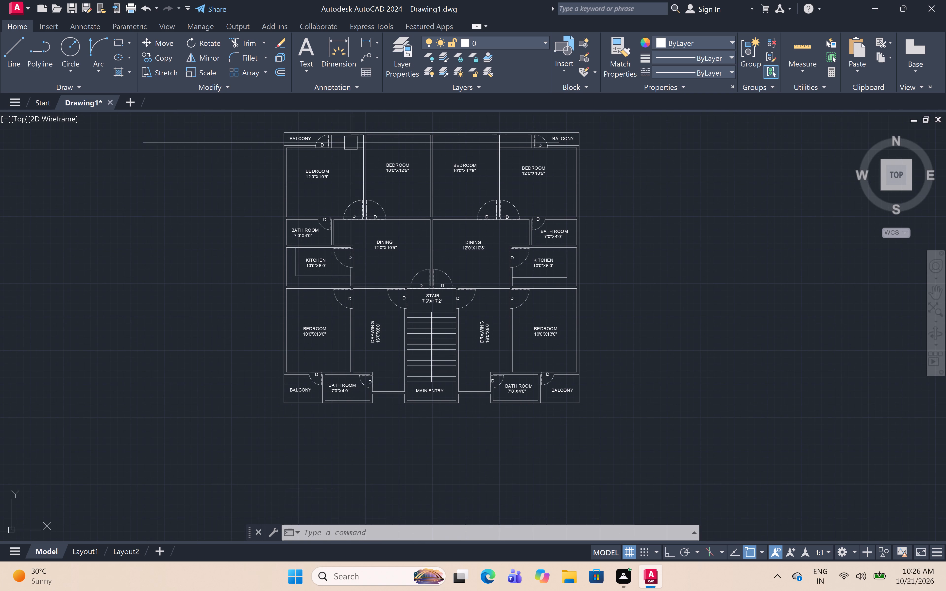
scroll(350, 142, "up", 6)
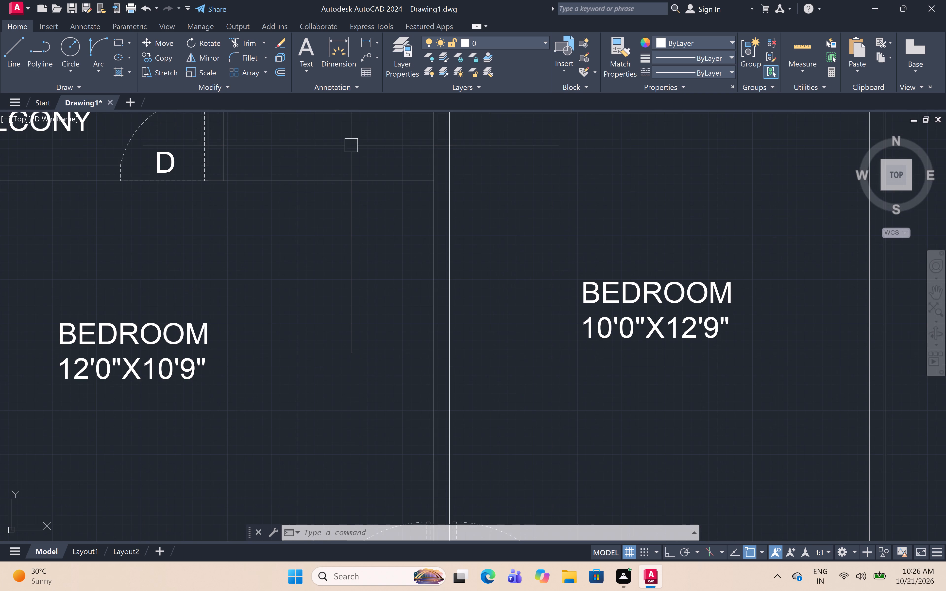
type("H")
key("space")
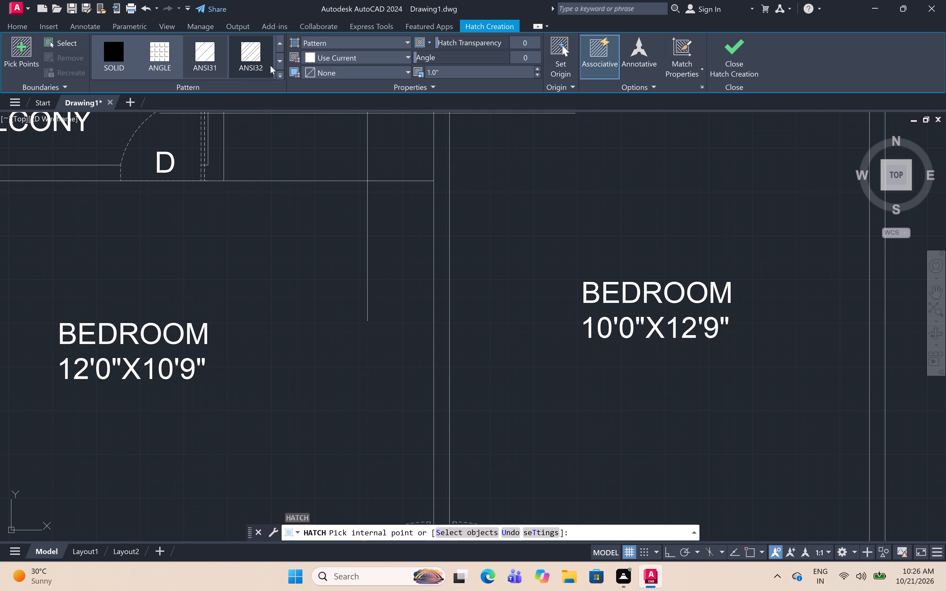
double_click(280, 62)
left_click(280, 62)
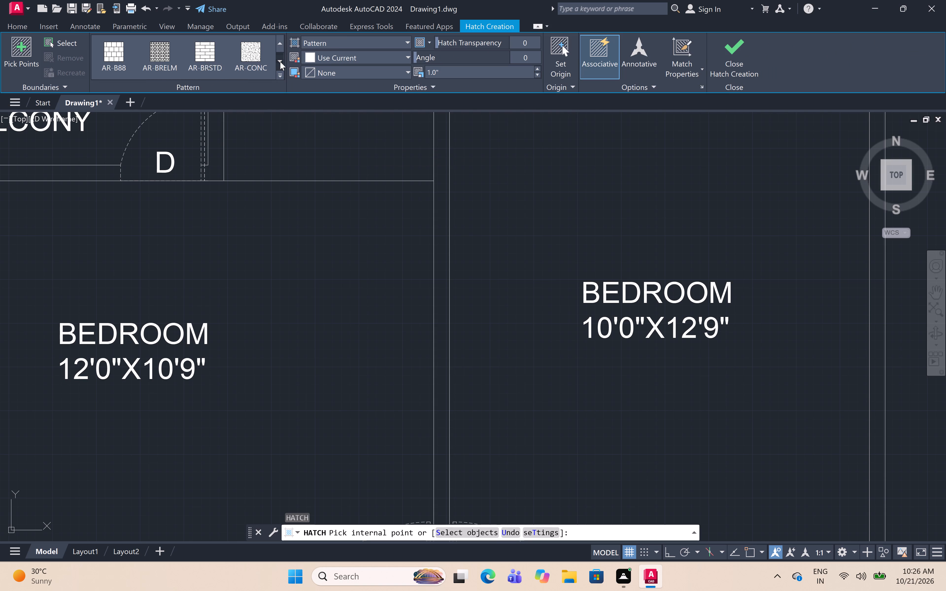
left_click(280, 62)
left_click(280, 62)
left_click(276, 41)
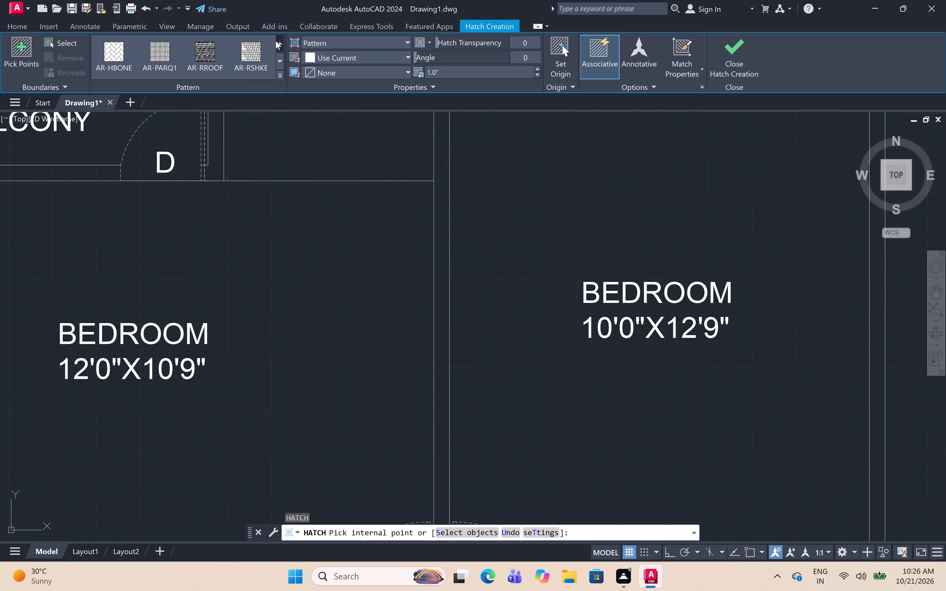
left_click(279, 46)
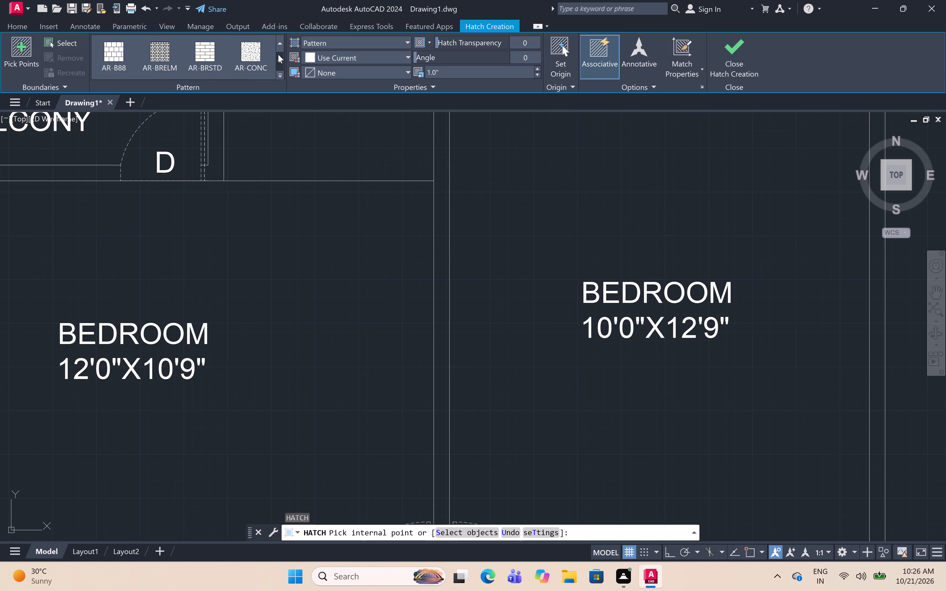
double_click(278, 54)
left_click(278, 54)
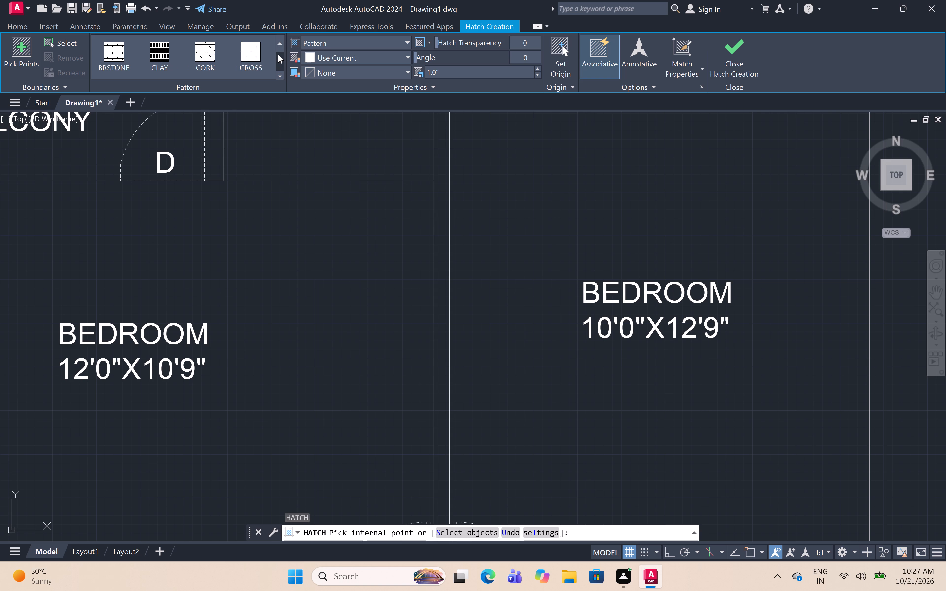
left_click(278, 54)
left_click(278, 54)
left_click(278, 54)
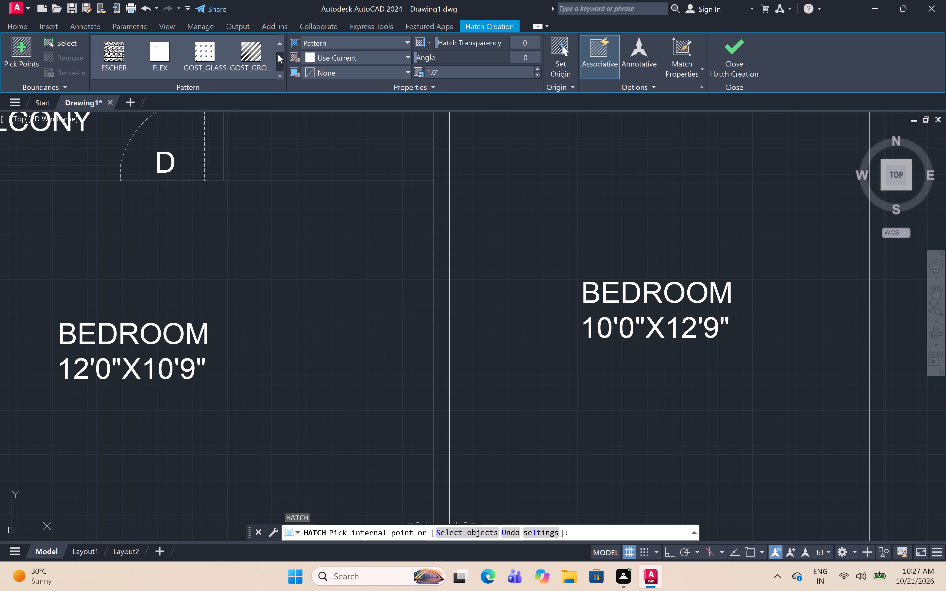
left_click(278, 54)
left_click(278, 54)
left_click(278, 54)
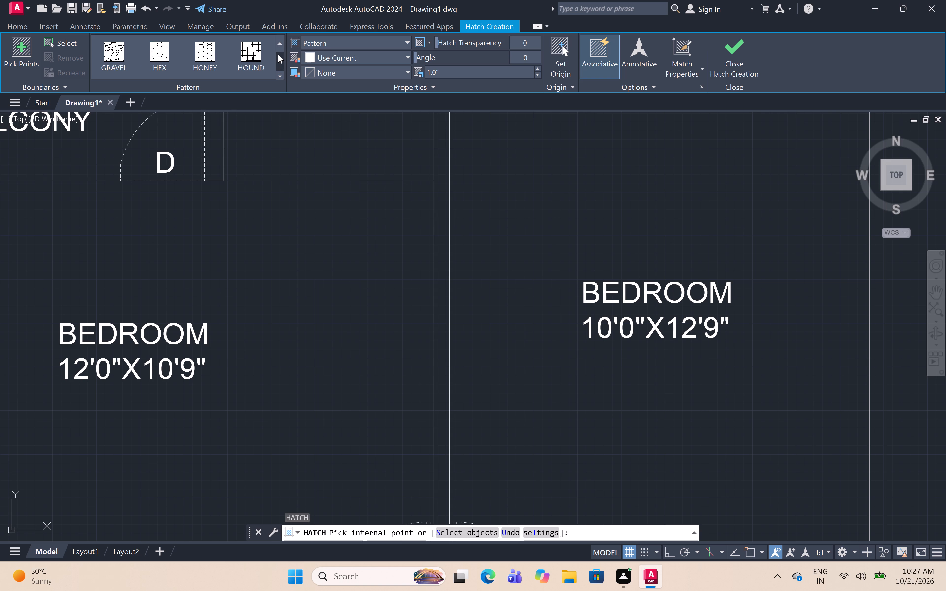
left_click(278, 54)
left_click(278, 54)
left_click(278, 54)
triple_click(278, 54)
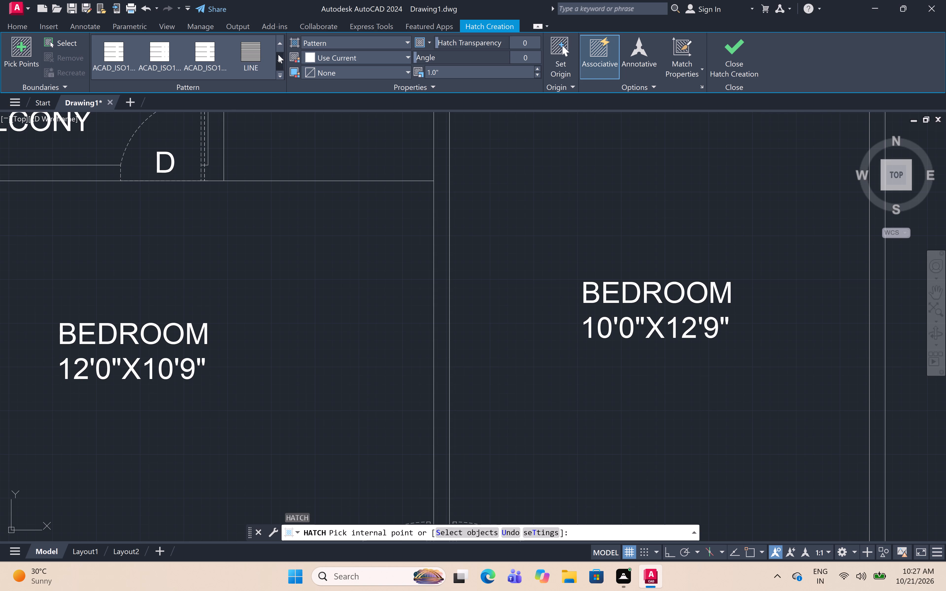
left_click(280, 39)
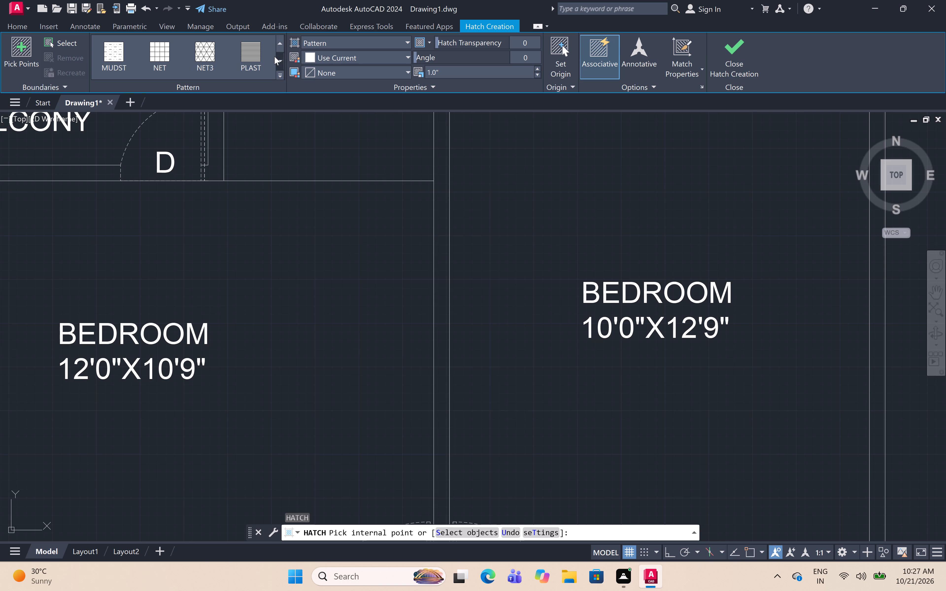
left_click(211, 50)
left_click(277, 138)
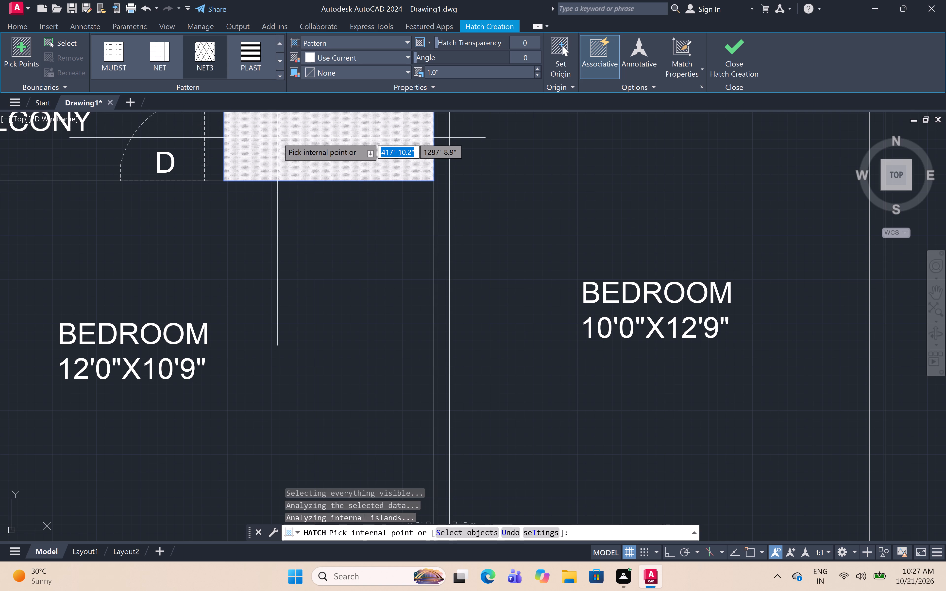
middle_click_drag(277, 138, 188, 241)
scroll(183, 223, "down", 2)
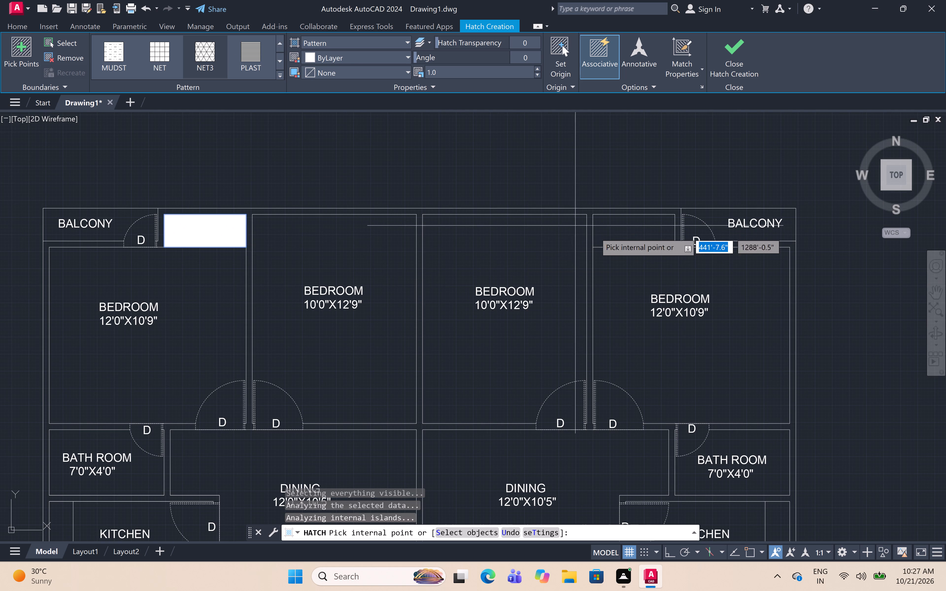
left_click(624, 219)
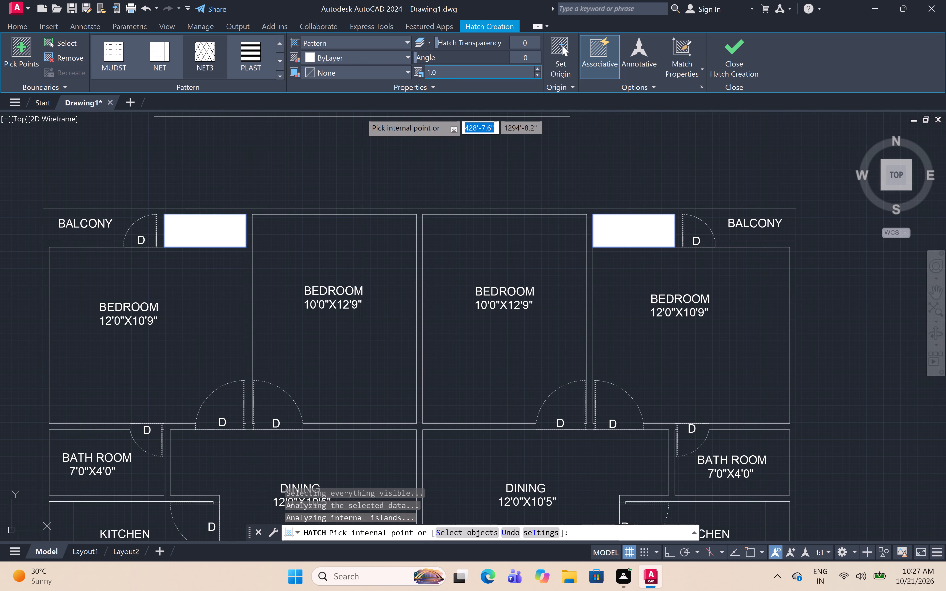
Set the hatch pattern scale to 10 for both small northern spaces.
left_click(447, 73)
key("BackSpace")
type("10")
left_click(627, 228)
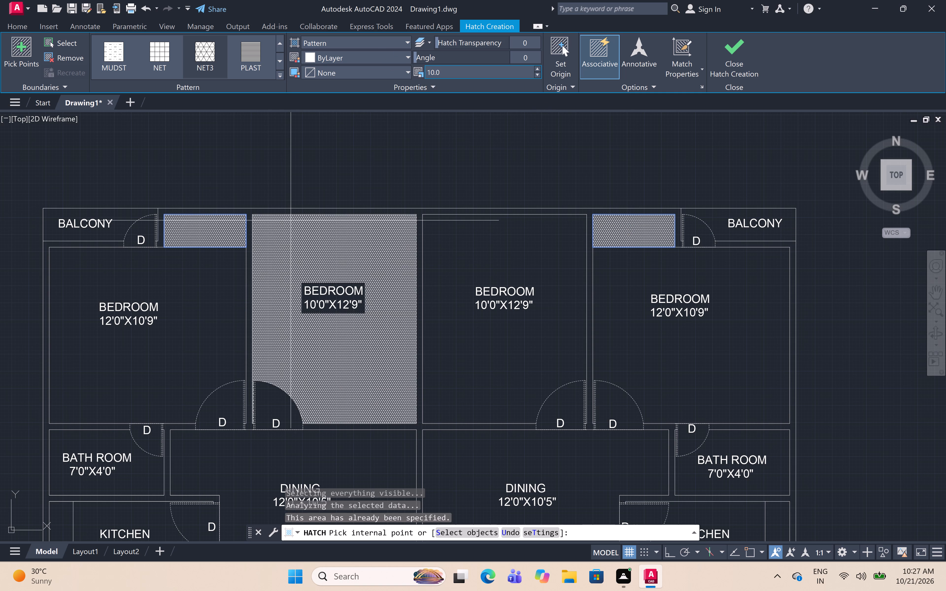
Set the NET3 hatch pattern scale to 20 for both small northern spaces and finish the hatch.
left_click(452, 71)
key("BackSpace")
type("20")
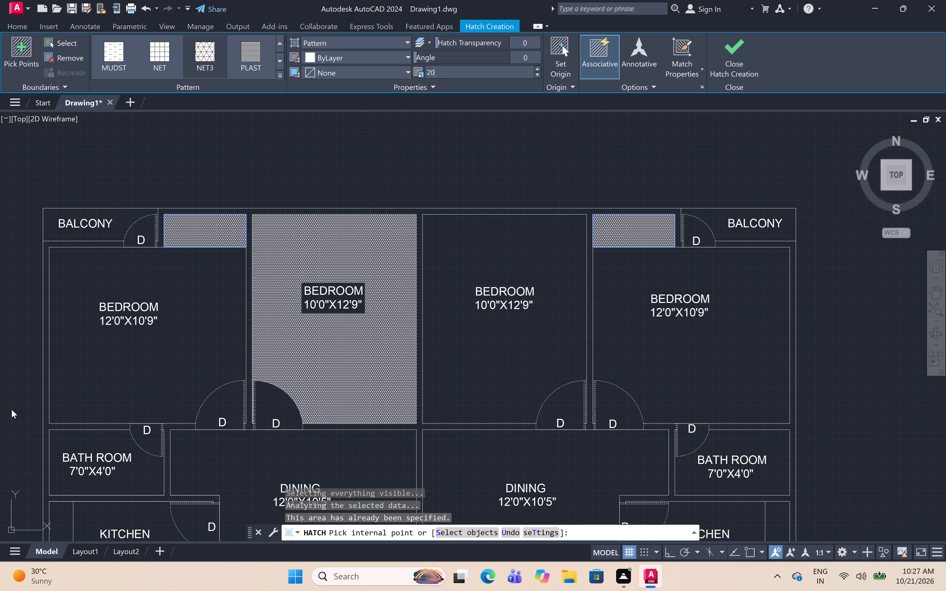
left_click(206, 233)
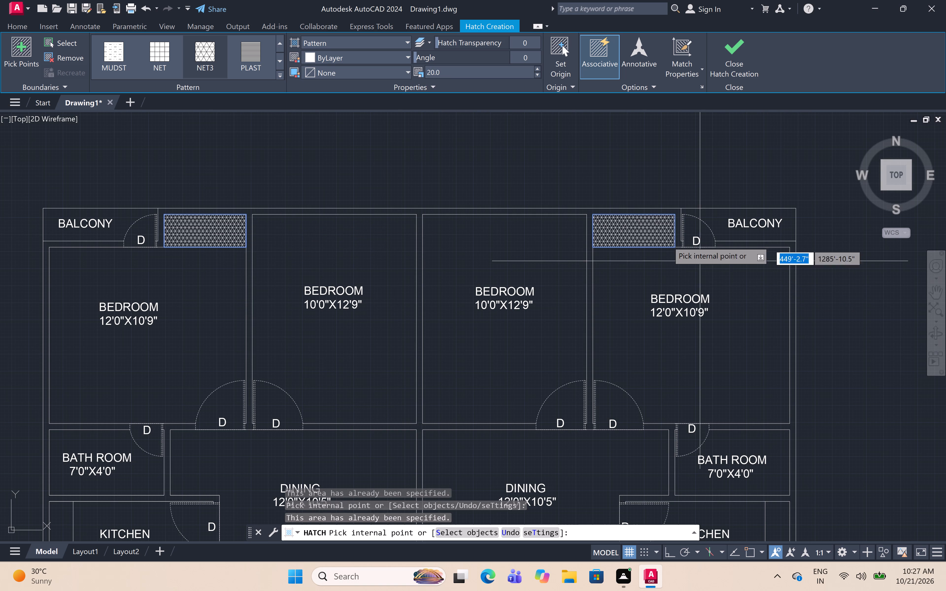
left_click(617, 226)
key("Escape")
Start plotting the floor plan with DWG To PDF.pc3 as the plotter.
scroll(694, 247, "down", 6)
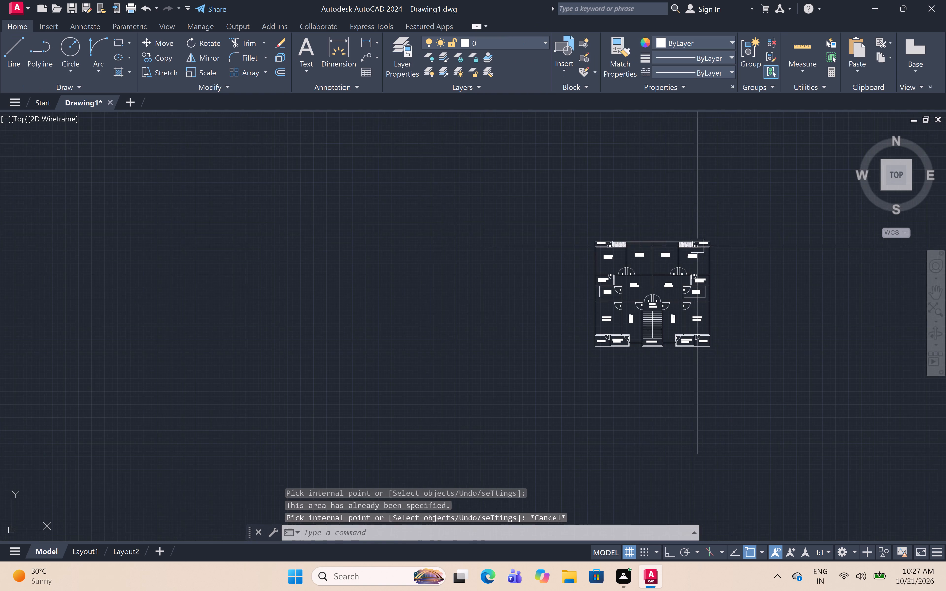
middle_click_drag(697, 246, 512, 261)
scroll(507, 245, "up", 3)
middle_click_drag(477, 318, 575, 144)
scroll(576, 131, "down", 1)
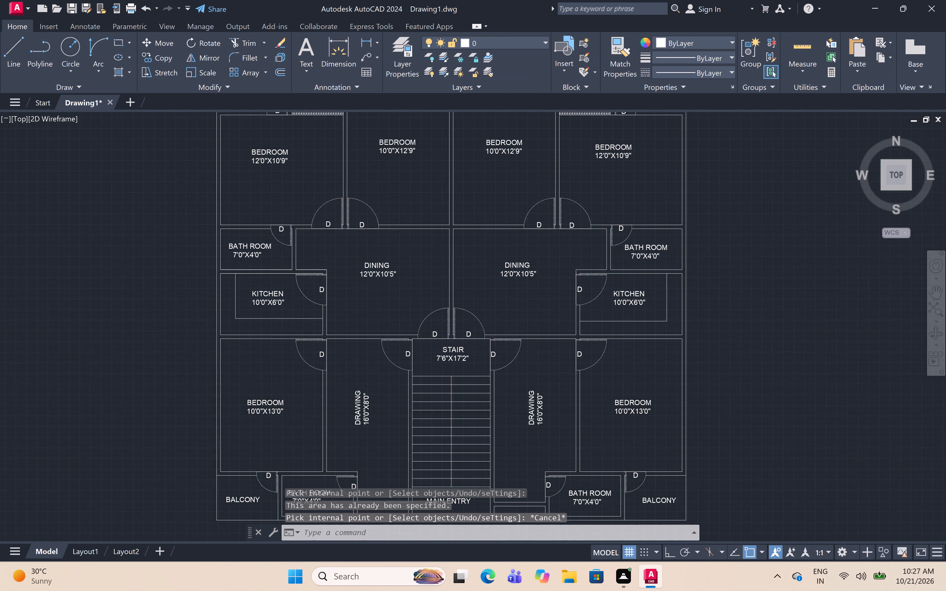
middle_click_drag(583, 240, 595, 328)
scroll(643, 282, "down", 1)
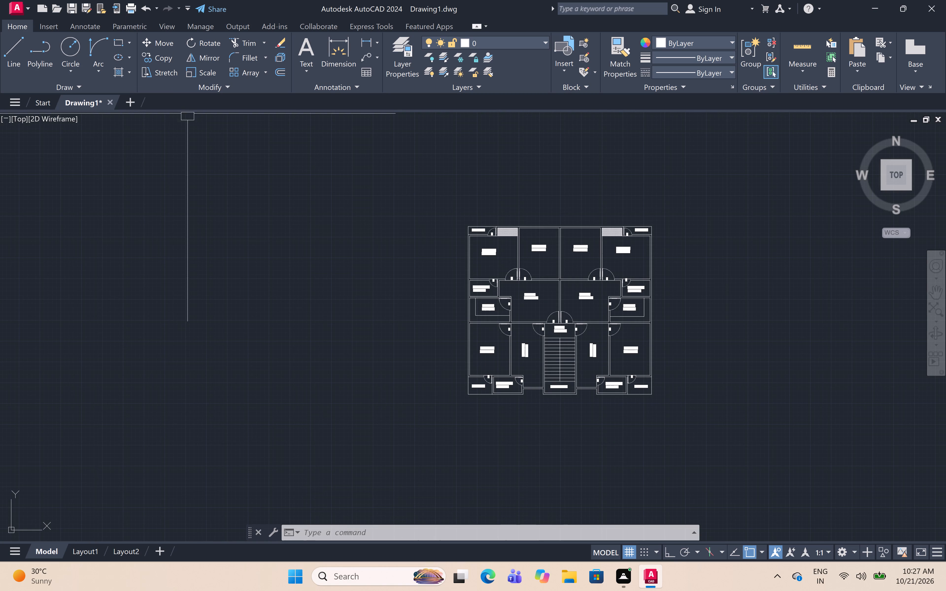
left_click(129, 12)
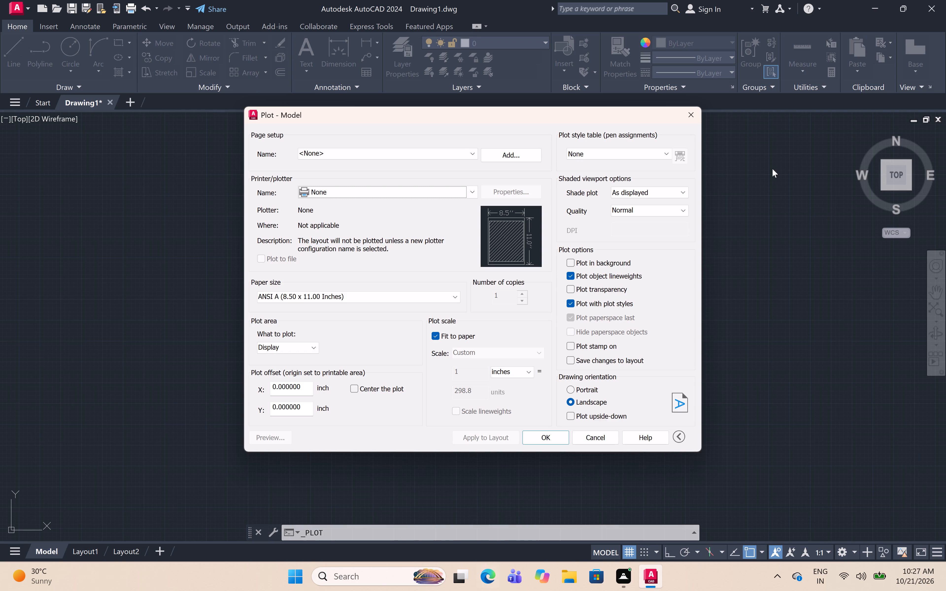
left_click(465, 193)
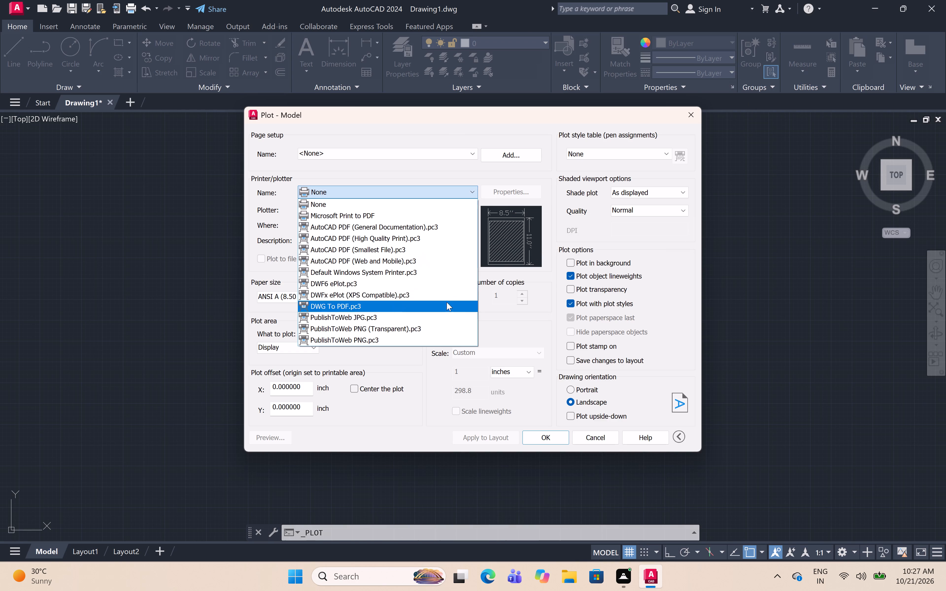
left_click(438, 310)
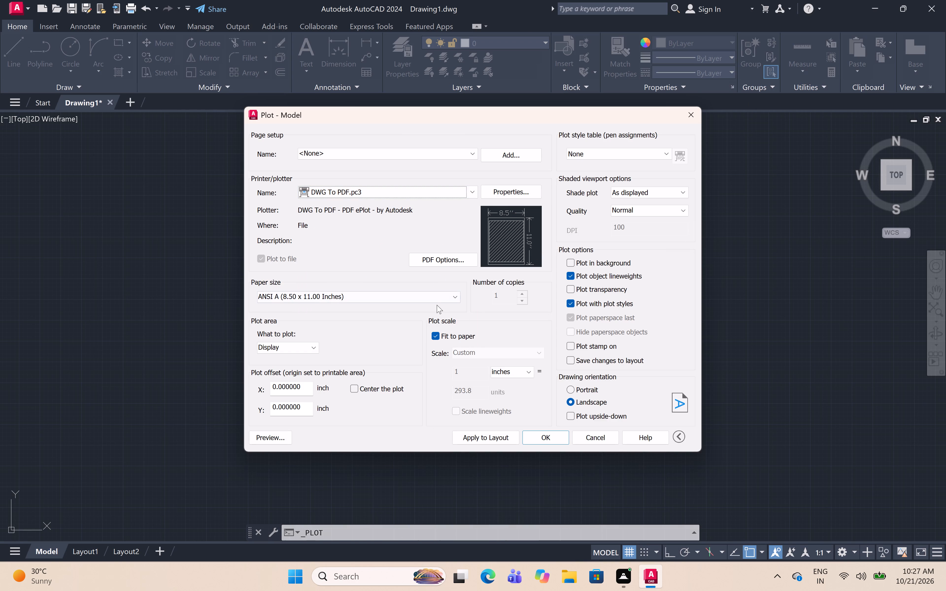
Set the plot's paper size to ISO A4 (297.00 x 210.00 MM).
left_click(436, 293)
scroll(358, 334, "down", 2)
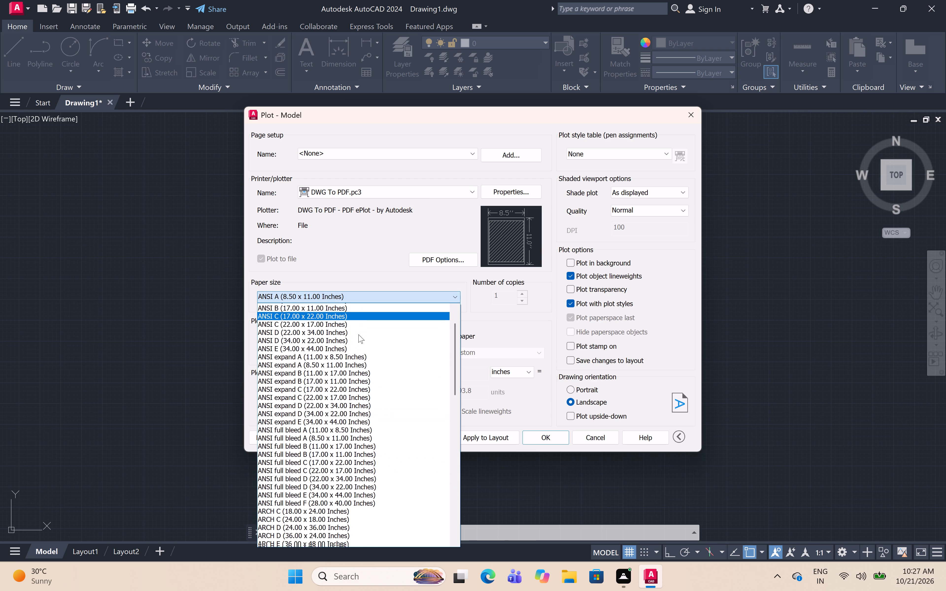
scroll(358, 334, "down", 7)
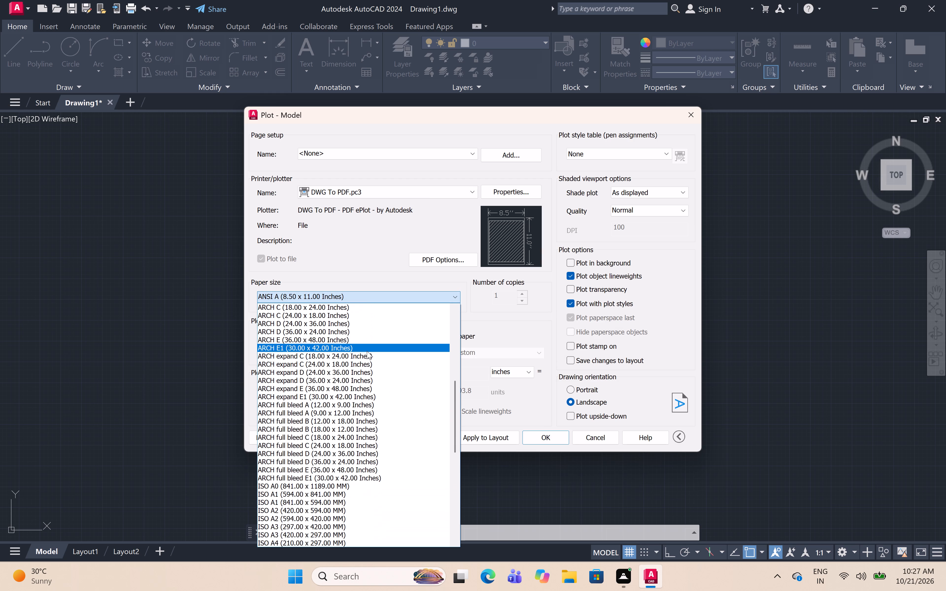
scroll(366, 342, "down", 3)
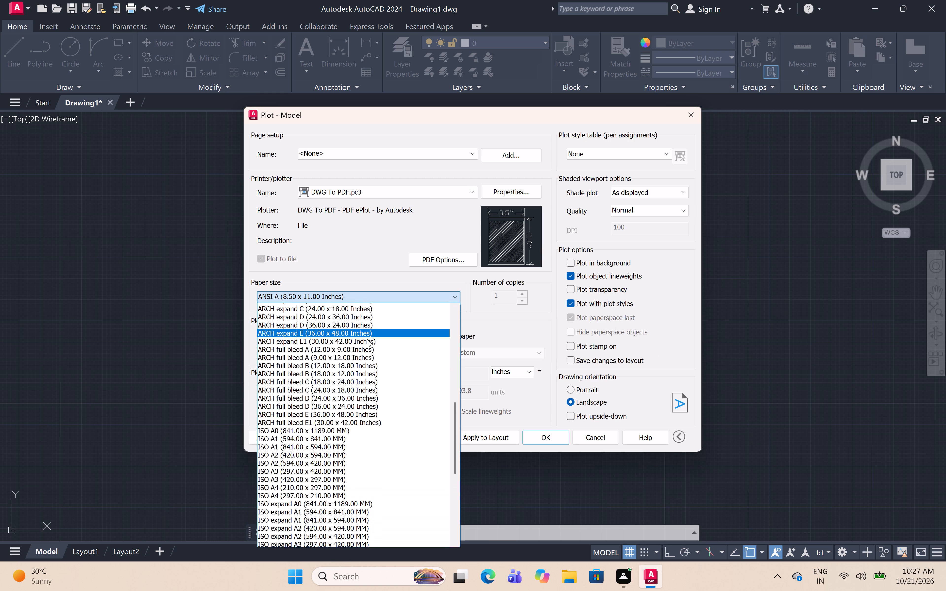
scroll(367, 335, "down", 2)
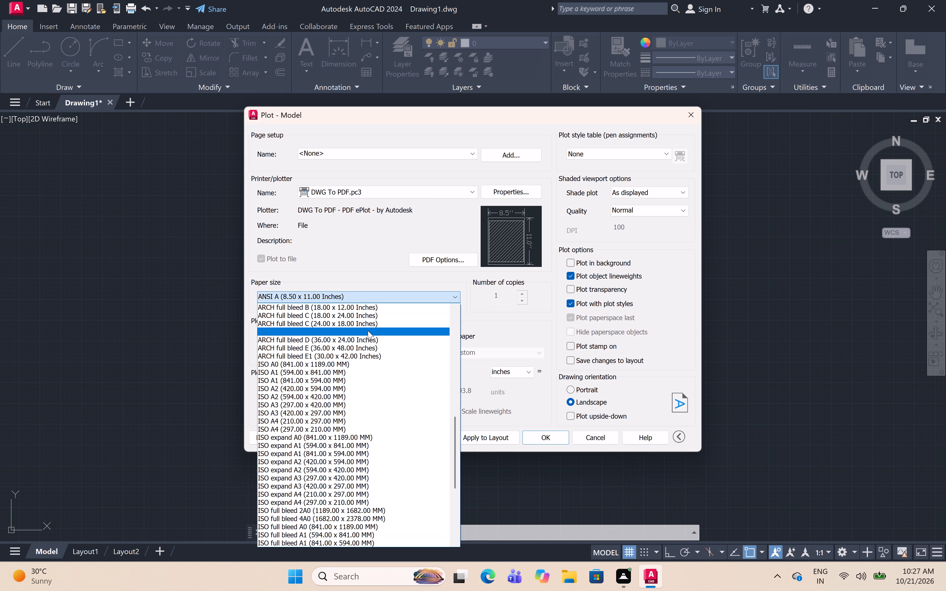
scroll(368, 328, "down", 2)
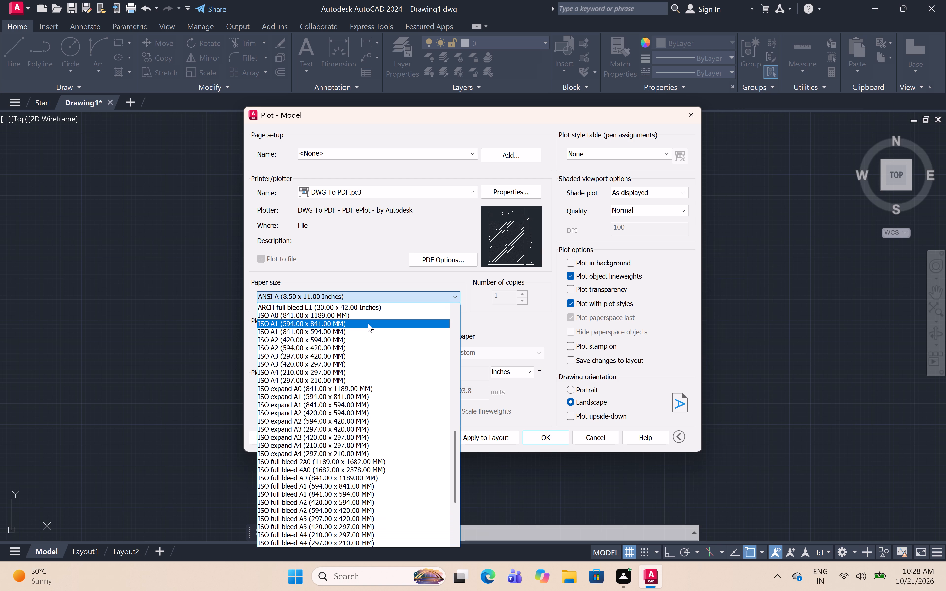
scroll(368, 324, "down", 2)
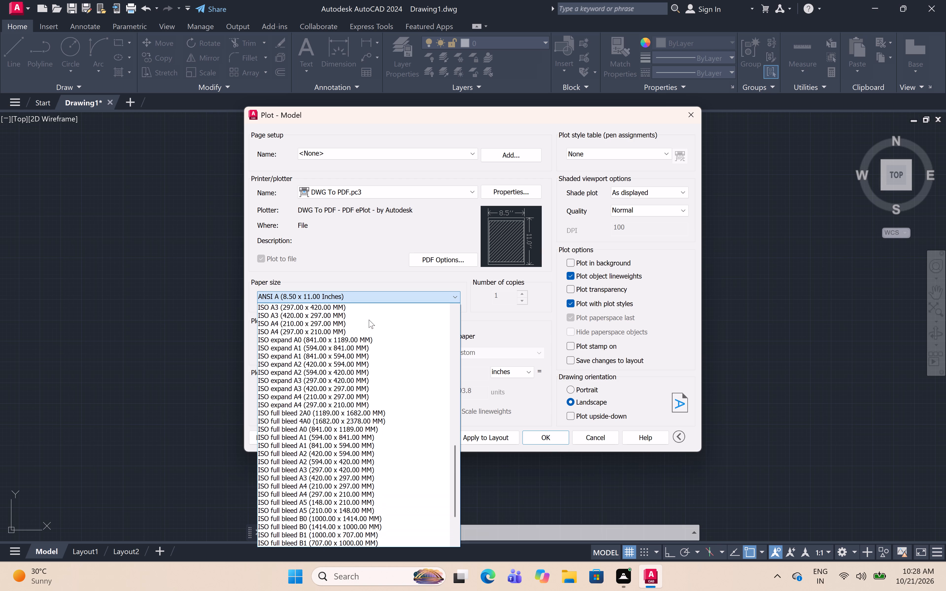
scroll(369, 320, "down", 1)
left_click(353, 308)
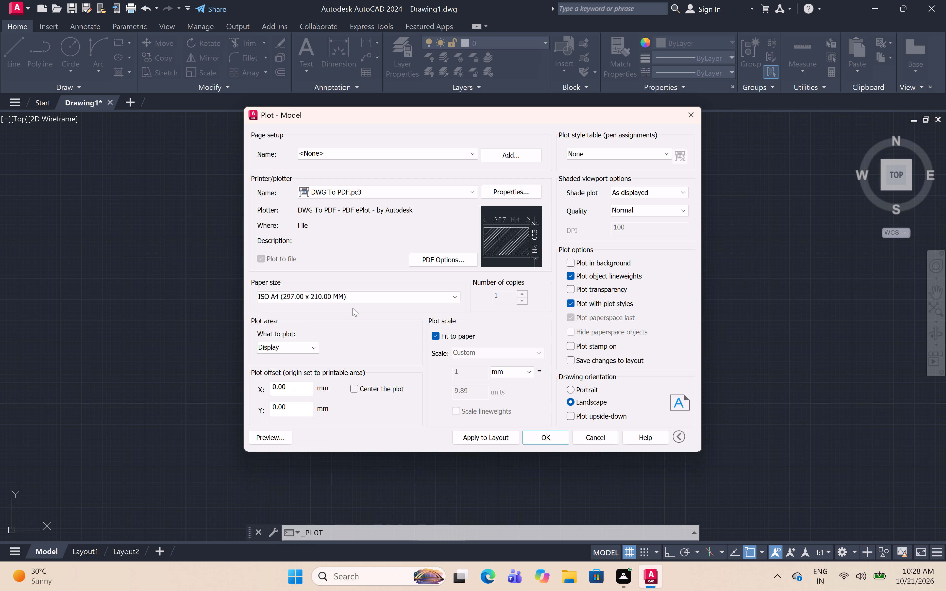
Define the plot area as a window around the whole floor plan and centre the plot on the paper.
left_click(306, 345)
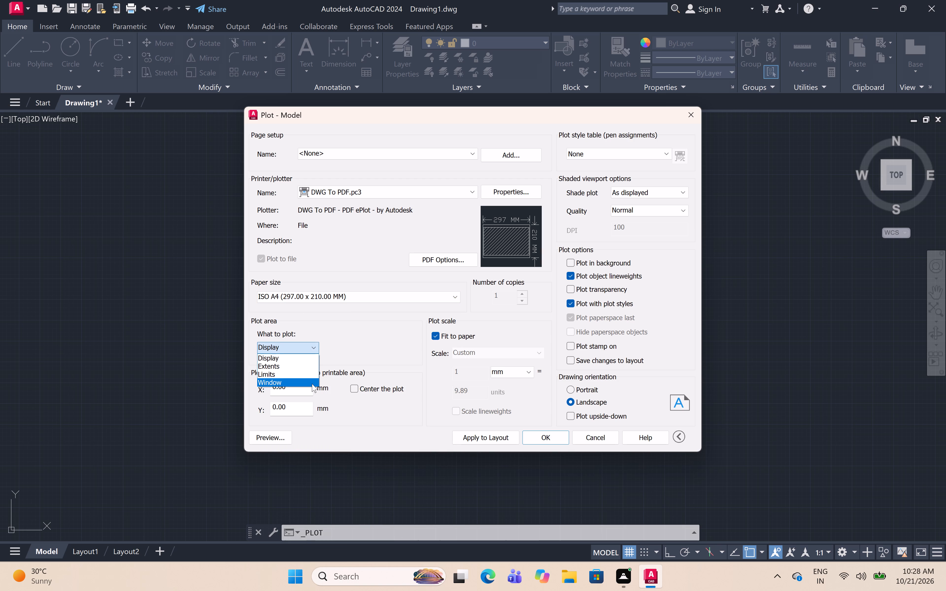
left_click(312, 384)
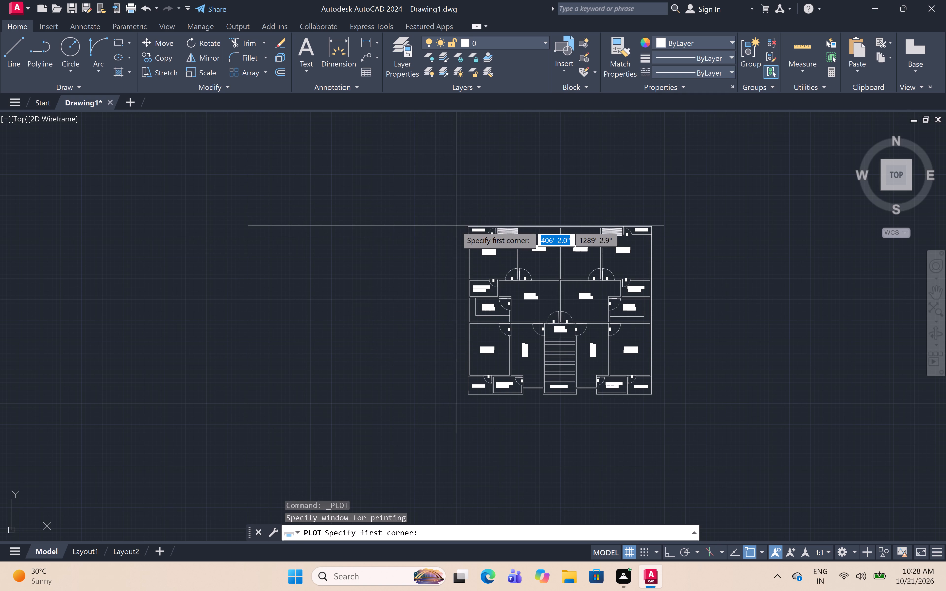
left_click(454, 212)
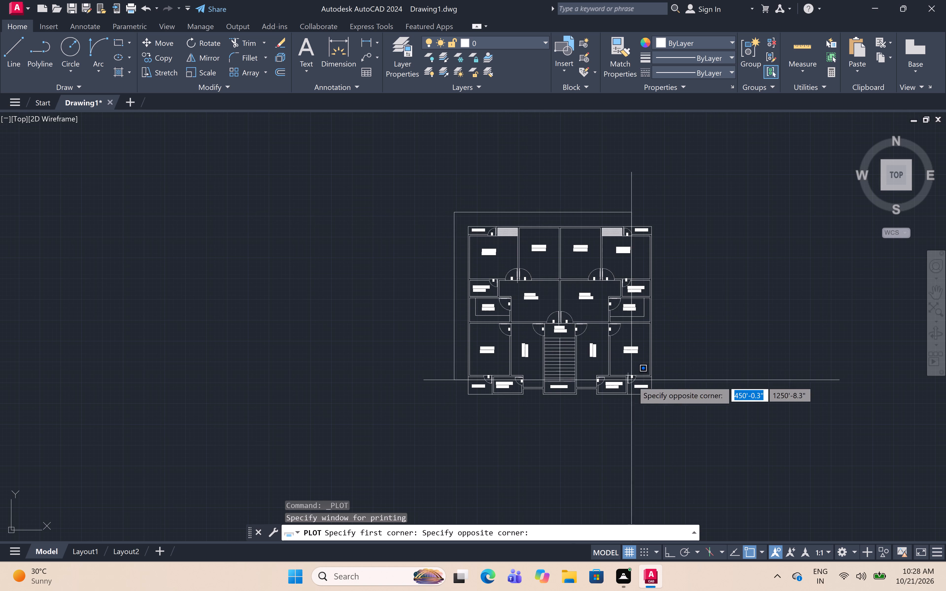
left_click(666, 412)
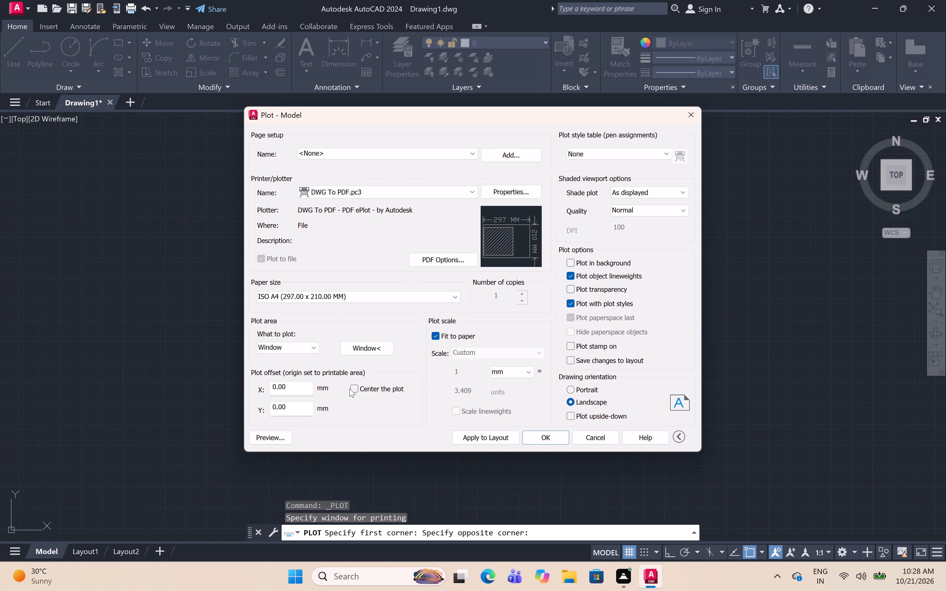
left_click(356, 388)
Assign the acad.ctb plot style table to all layouts and apply the plot settings to the layout.
left_click(609, 157)
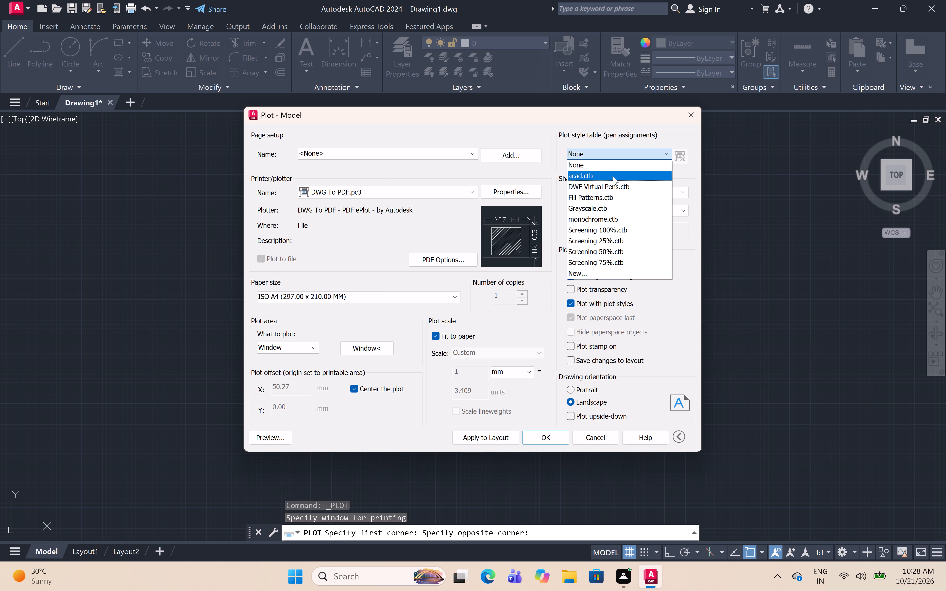
left_click(613, 176)
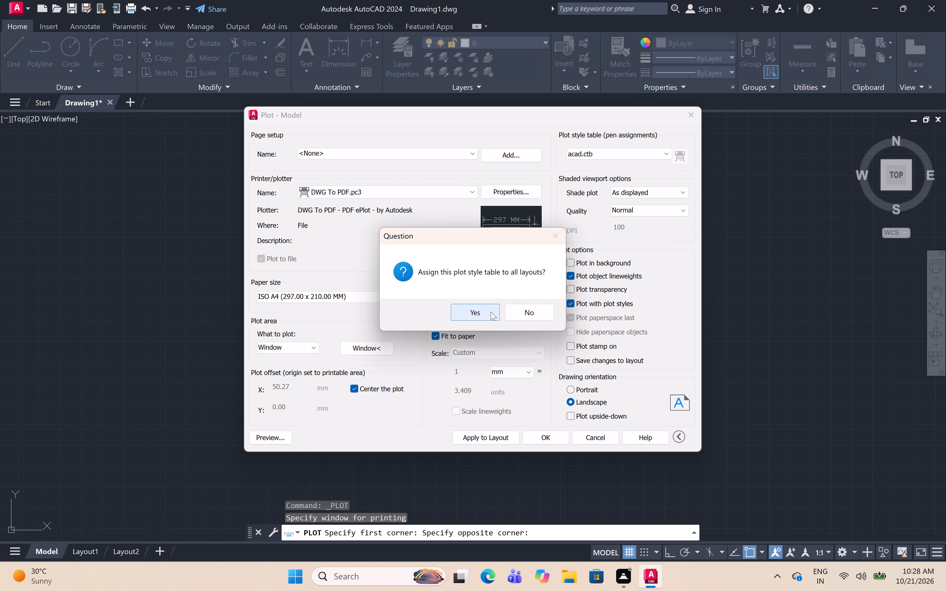
left_click(490, 312)
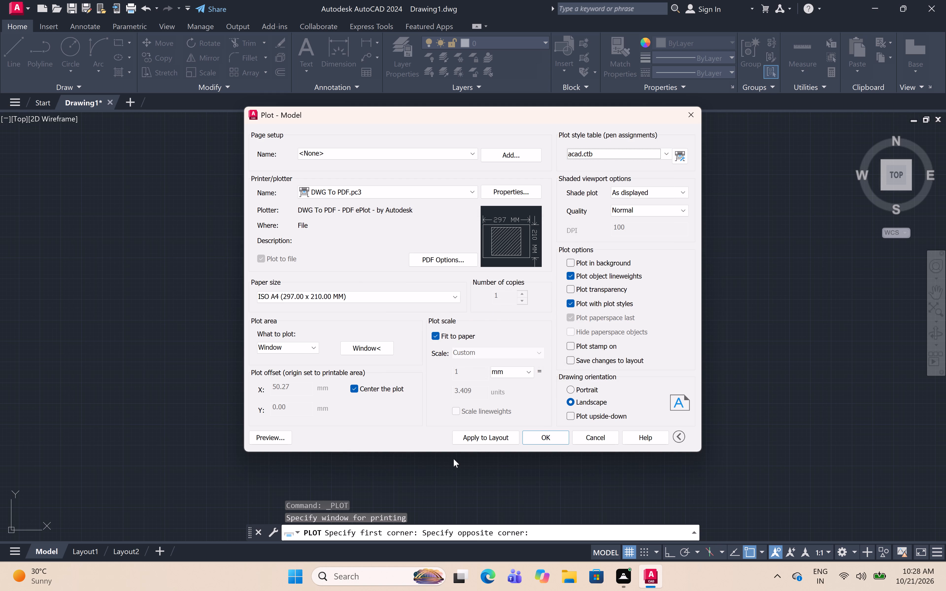
left_click(474, 441)
Preview the plotted floor plan to check how the hatched spaces print, and leave the plot setup without plotting.
left_click(277, 439)
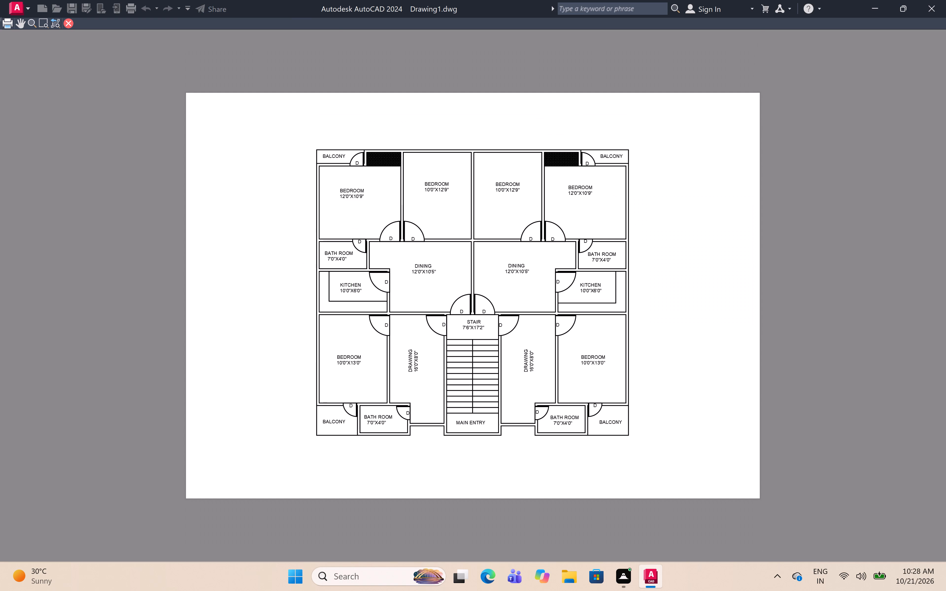
right_click_drag(267, 448, 264, 452)
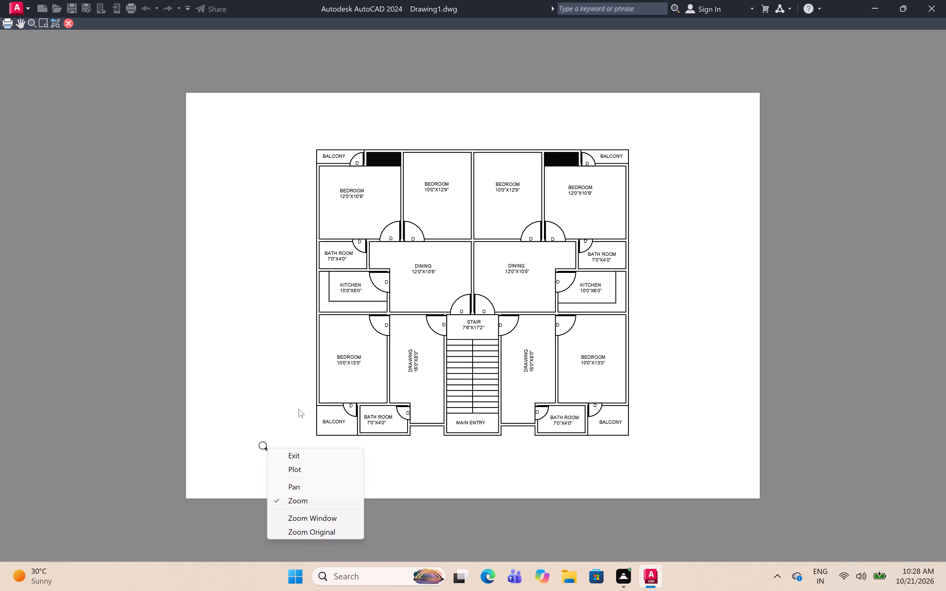
left_click(297, 459)
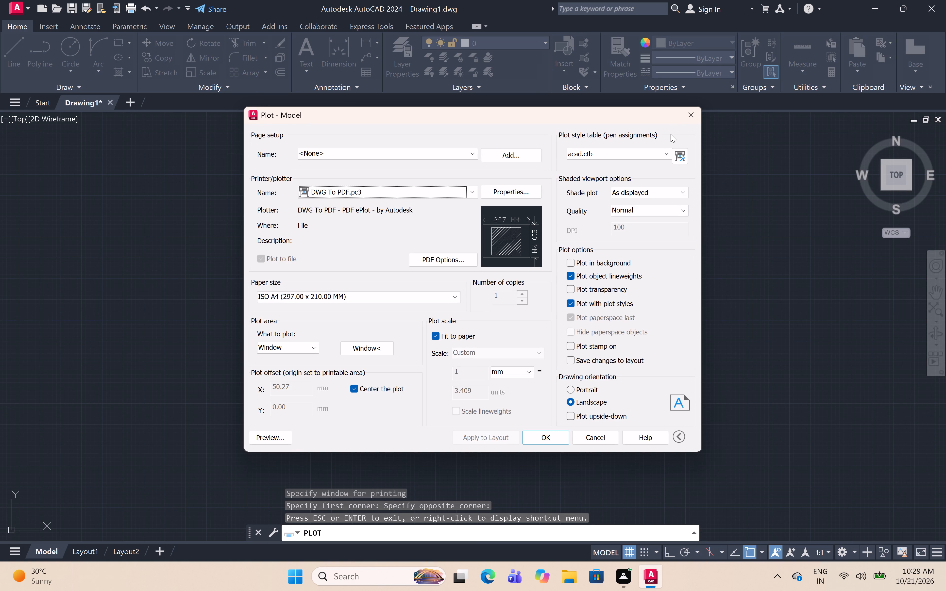
left_click(695, 112)
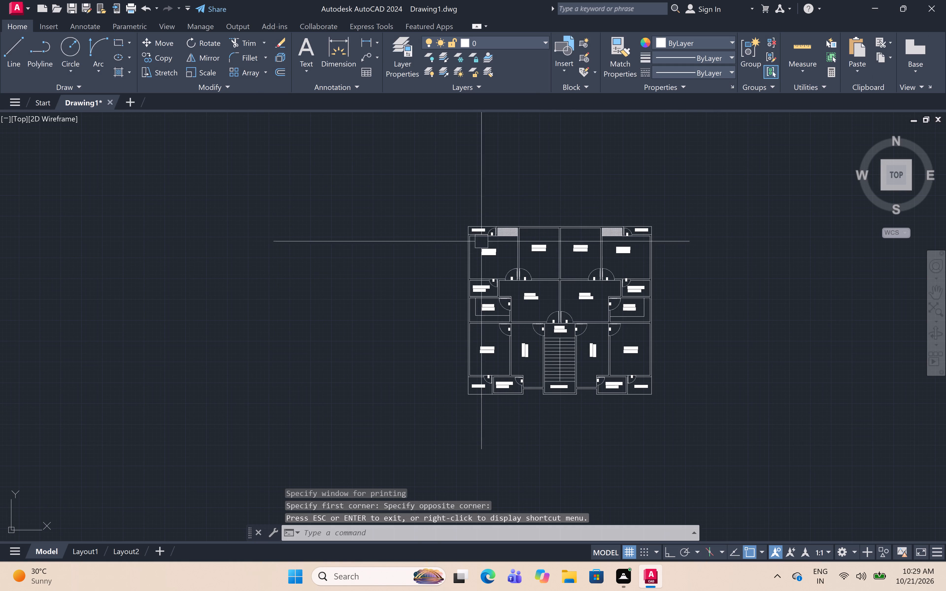
Delete the NET3 hatch from the small spaces beside the northwest and northeast balconies.
scroll(504, 229, "up", 3)
left_click(499, 244)
scroll(495, 240, "down", 4)
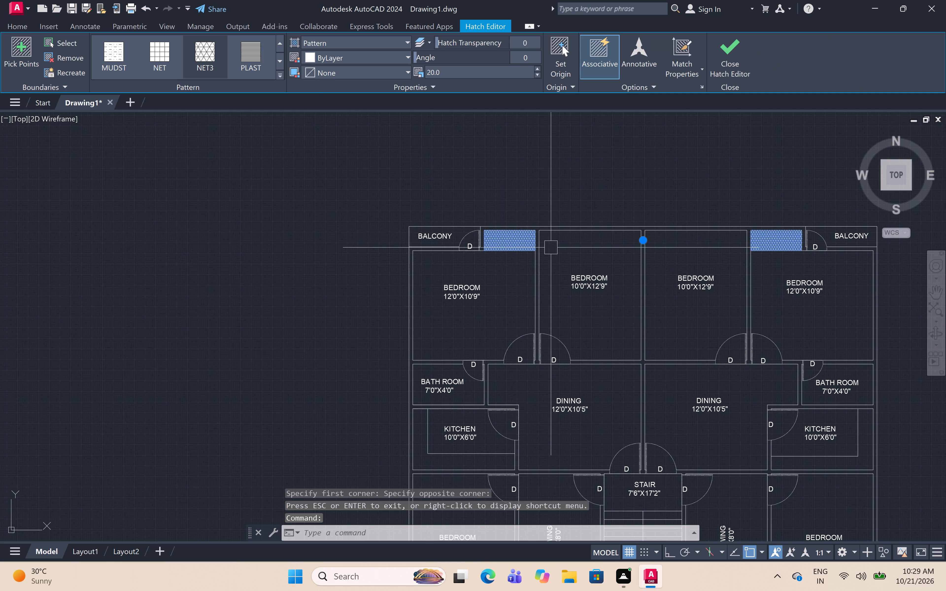
key("Delete")
Preview the floor plan plot and examine its room labels, doors, stair and the spaces beside the northern balconies, and exit the preview.
scroll(549, 241, "down", 1)
middle_click_drag(549, 238, 507, 214)
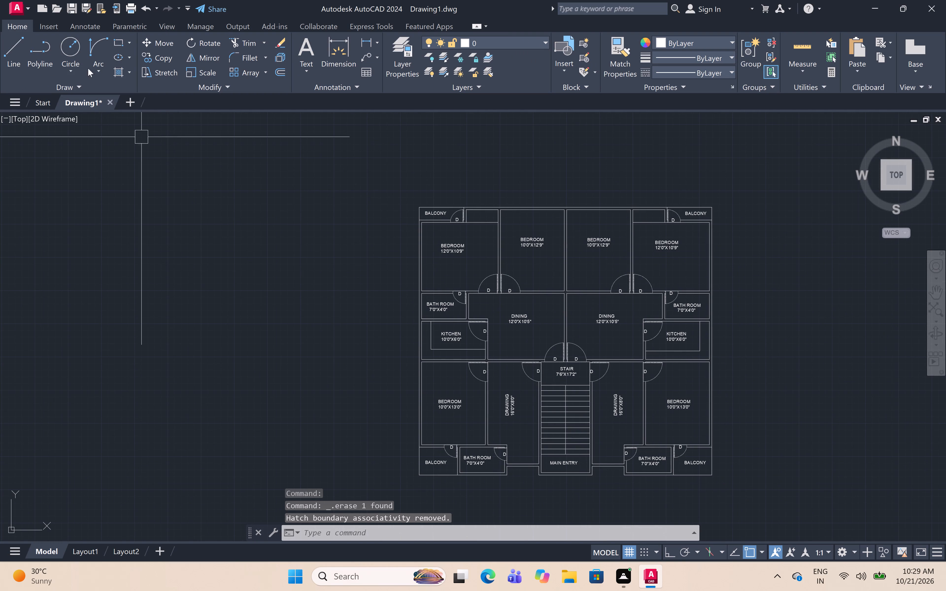
left_click(127, 10)
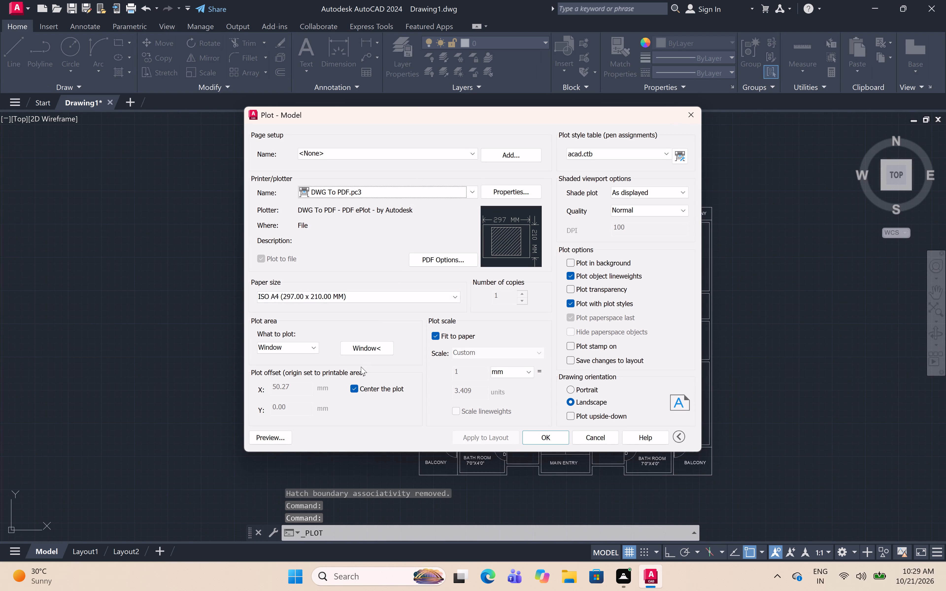
left_click(256, 438)
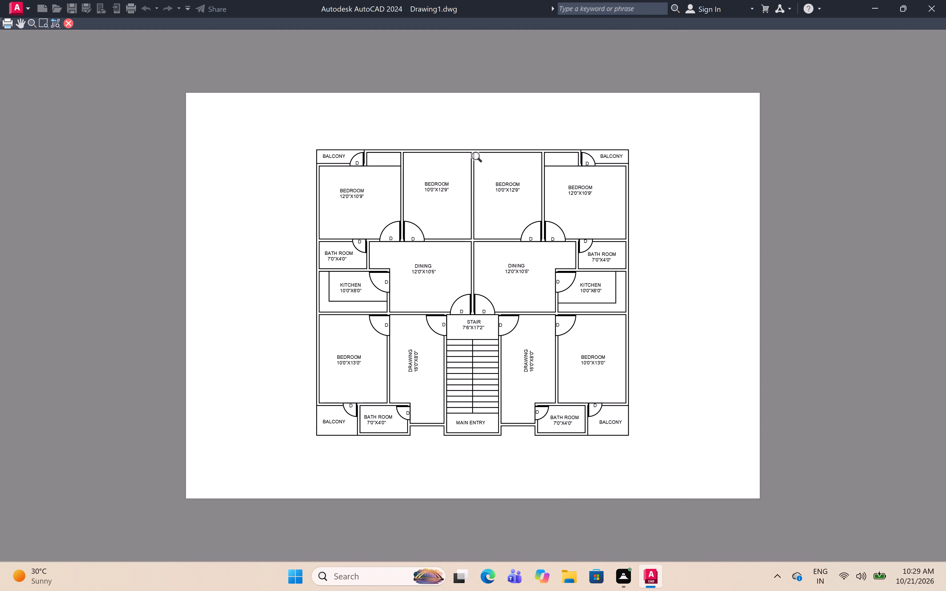
scroll(502, 225, "up", 2)
middle_click_drag(433, 192, 436, 141)
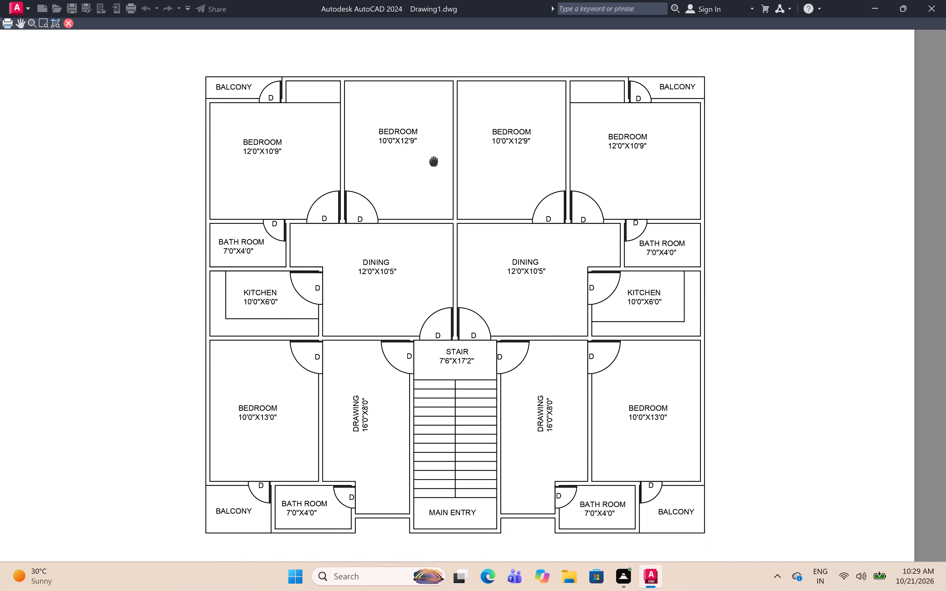
middle_click_drag(436, 141, 436, 136)
scroll(468, 330, "up", 3)
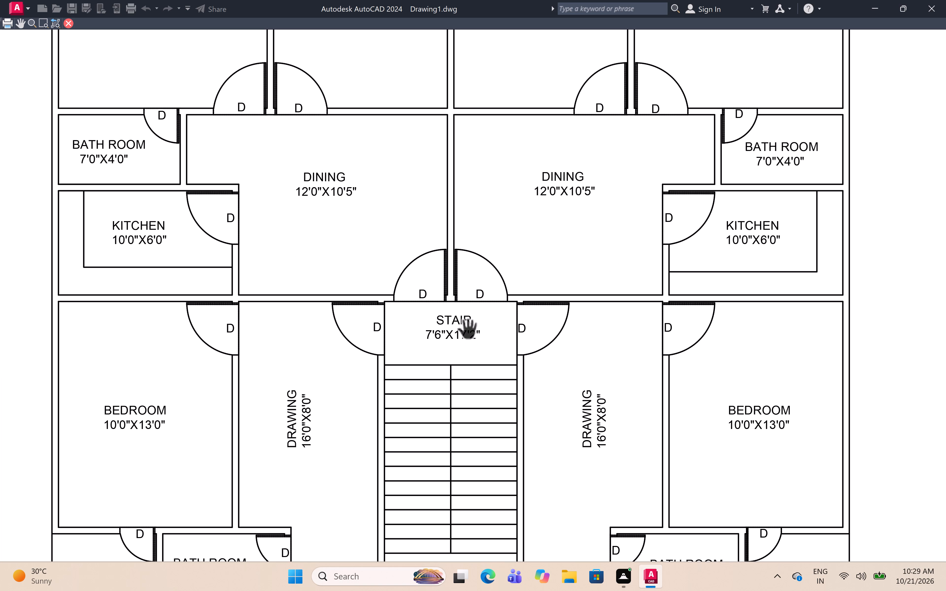
scroll(468, 330, "up", 2)
scroll(468, 329, "down", 1)
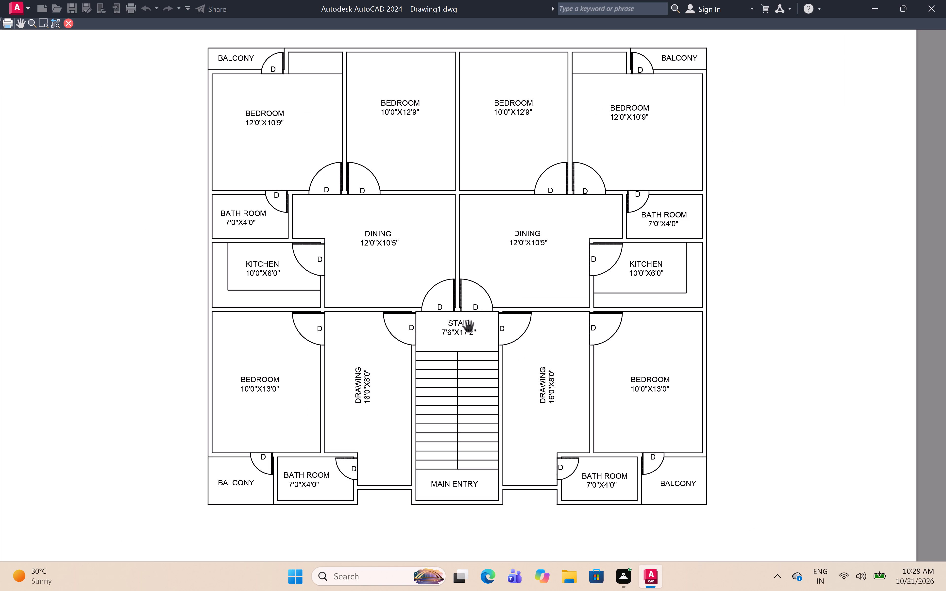
scroll(468, 309, "down", 1)
scroll(469, 290, "up", 1)
middle_click_drag(469, 290, 478, 285)
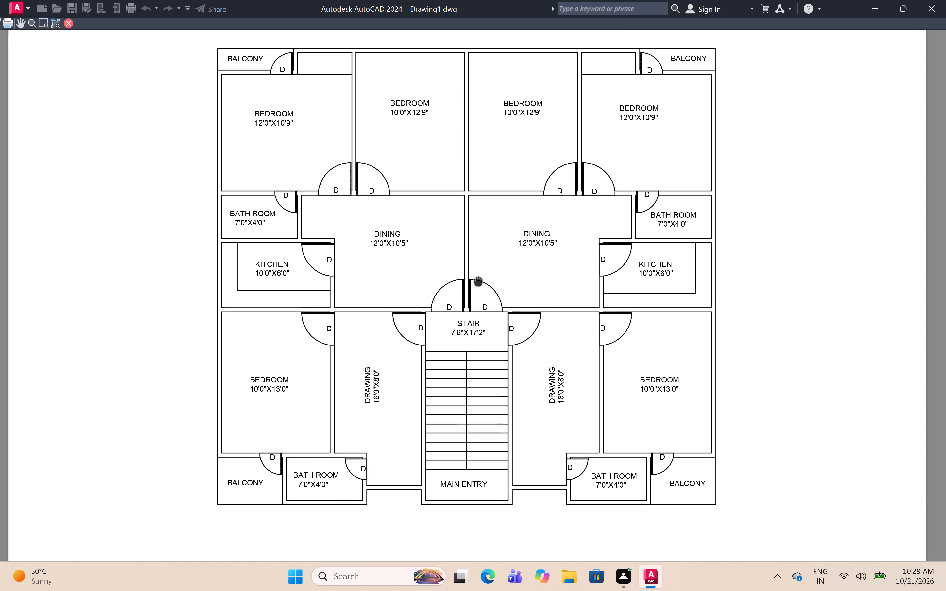
middle_click_drag(478, 285, 476, 293)
scroll(487, 306, "up", 7)
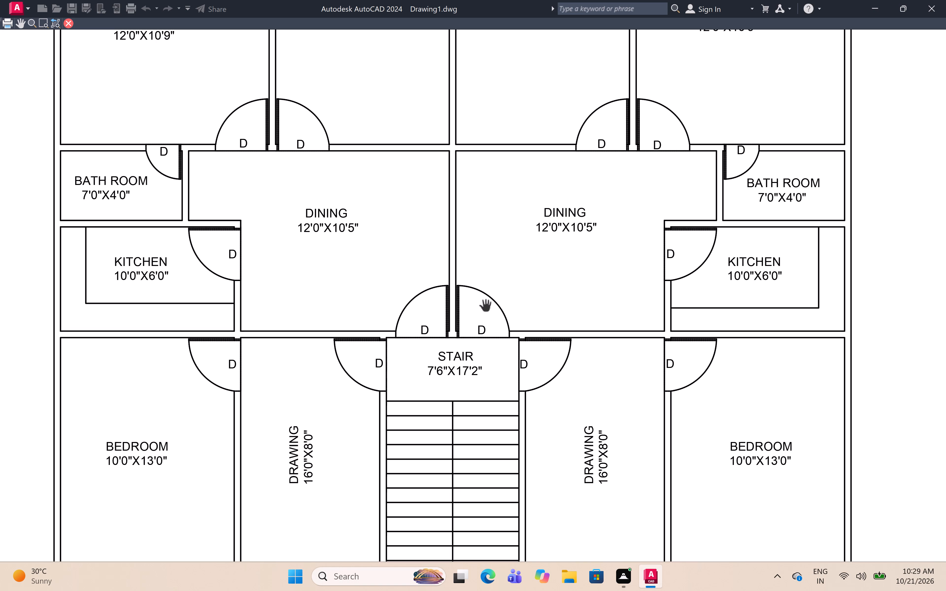
scroll(485, 303, "up", 4)
middle_click_drag(484, 303, 484, 306)
scroll(484, 301, "down", 2)
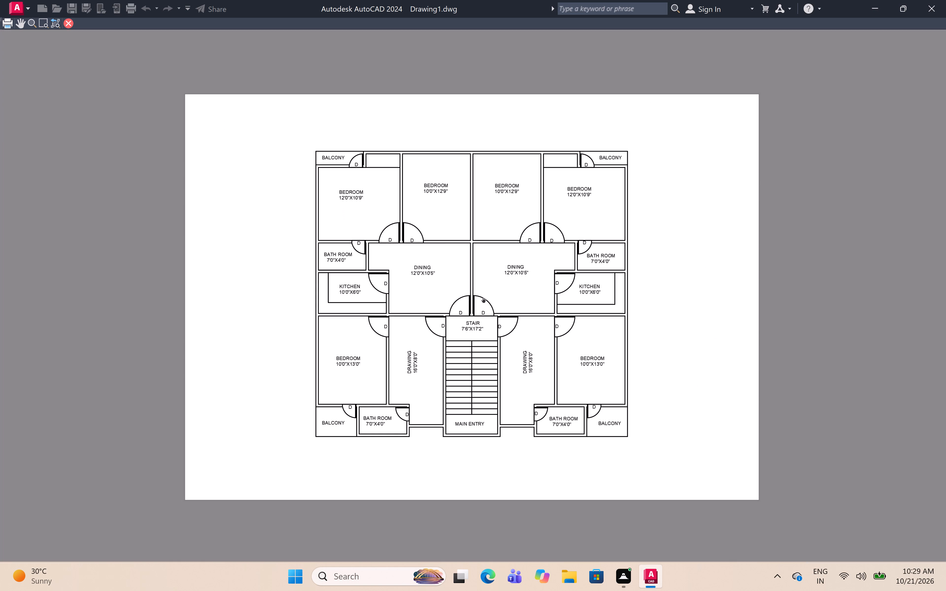
scroll(484, 301, "down", 1)
scroll(483, 299, "up", 2)
middle_click_drag(483, 299, 488, 304)
middle_click_drag(488, 304, 485, 302)
right_click(567, 153)
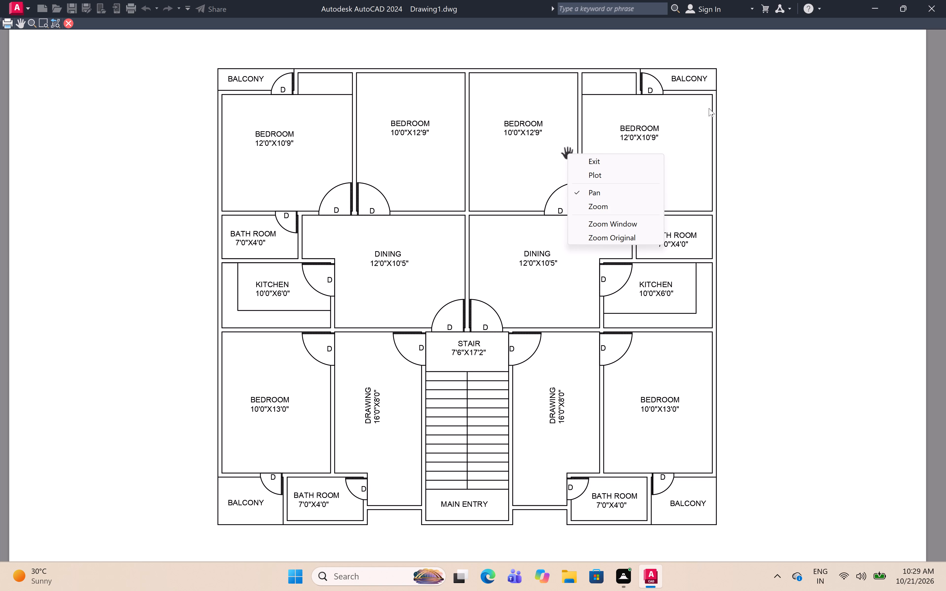
left_click(634, 162)
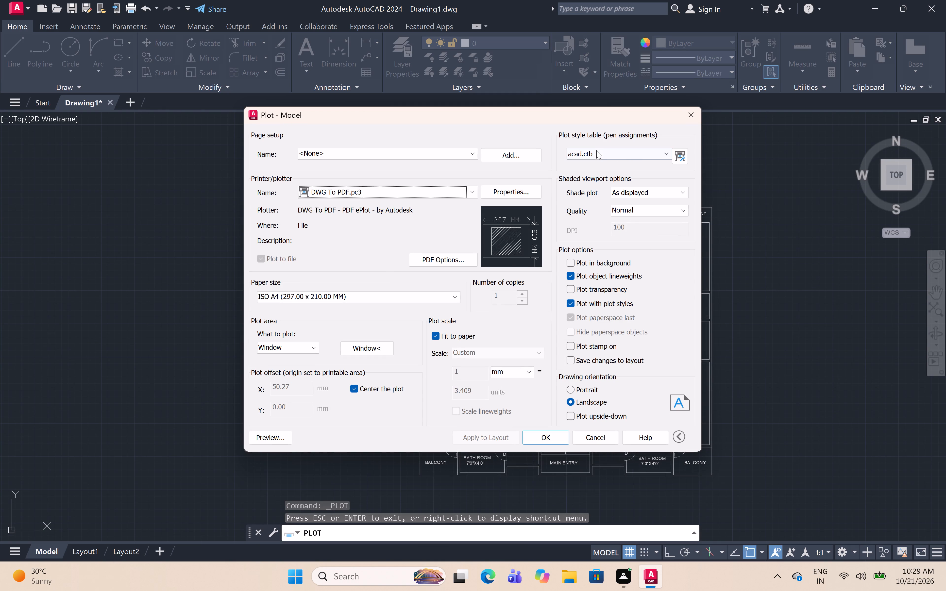
Plot the floor plan to a PDF file named 21-10-26 PLAN (1) in the Documents folder.
left_click(562, 439)
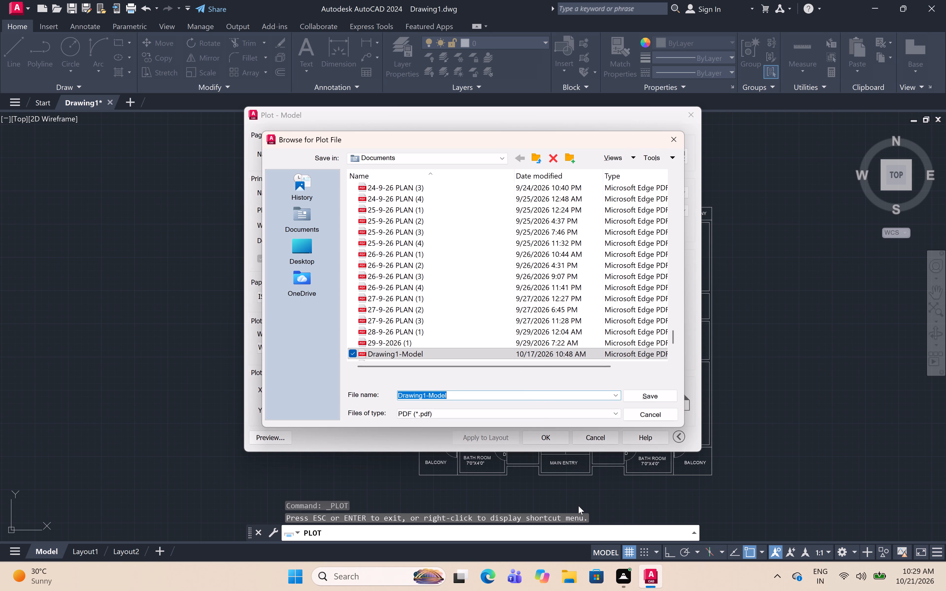
key("BackSpace")
key("1")
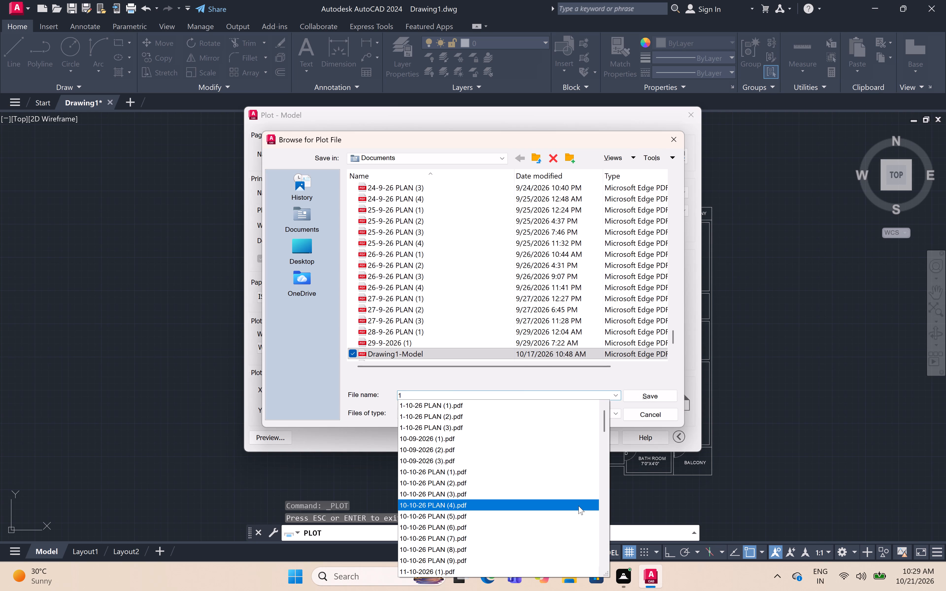
key("BackSpace")
type("21")
type("-10-")
key("2")
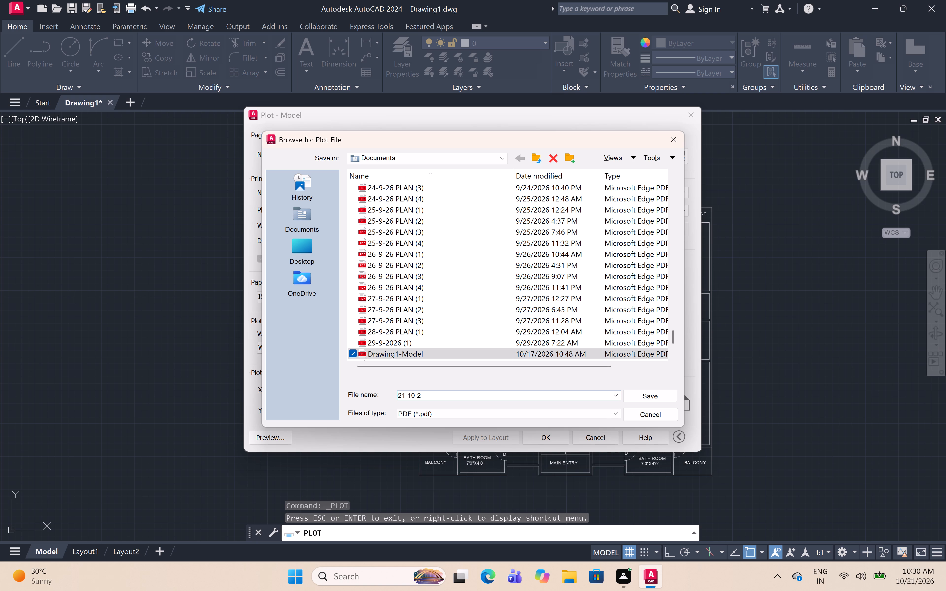
type("6")
key("space")
key("p")
type("LA")
key("n")
key("shift+parenleft")
key("BackSpace")
key("space")
key("shift+parenleft")
key("1")
key("shift+parenright")
left_click(649, 392)
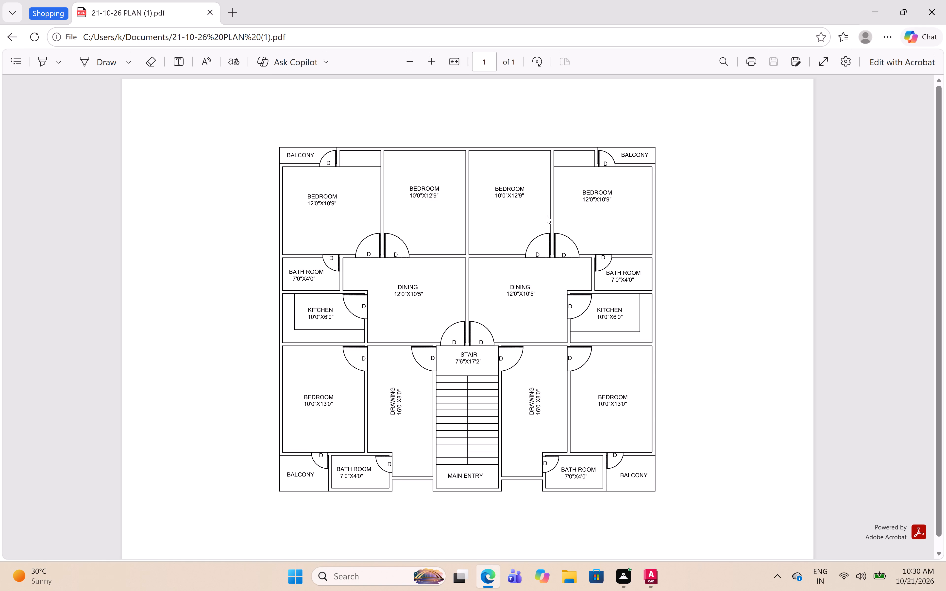
Check the plotted floor plan PDF in Microsoft Edge, and close it to return to the drawing.
scroll(548, 212, "up", 4)
scroll(570, 244, "up", 2)
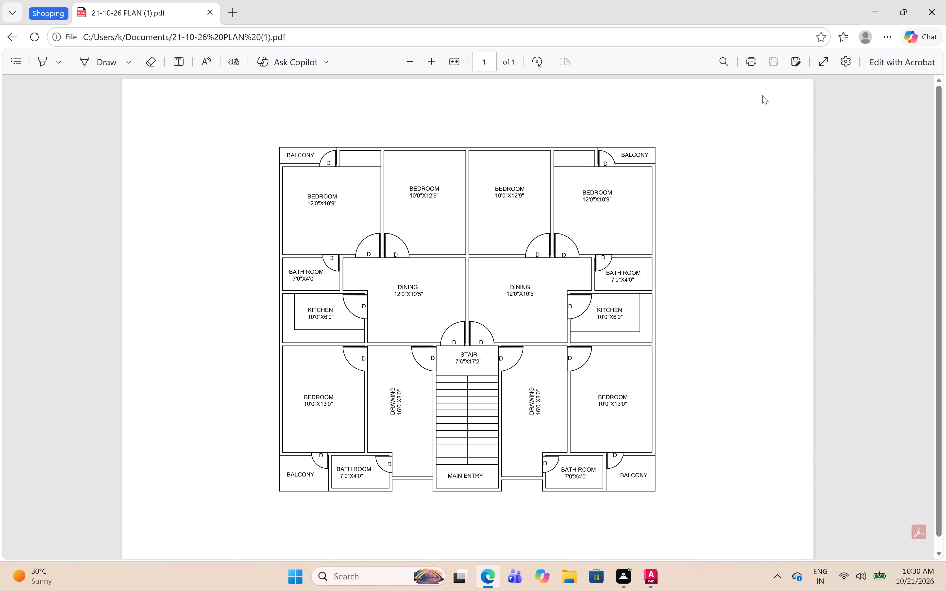
right_click(764, 202)
left_click(790, 162)
left_click(927, 5)
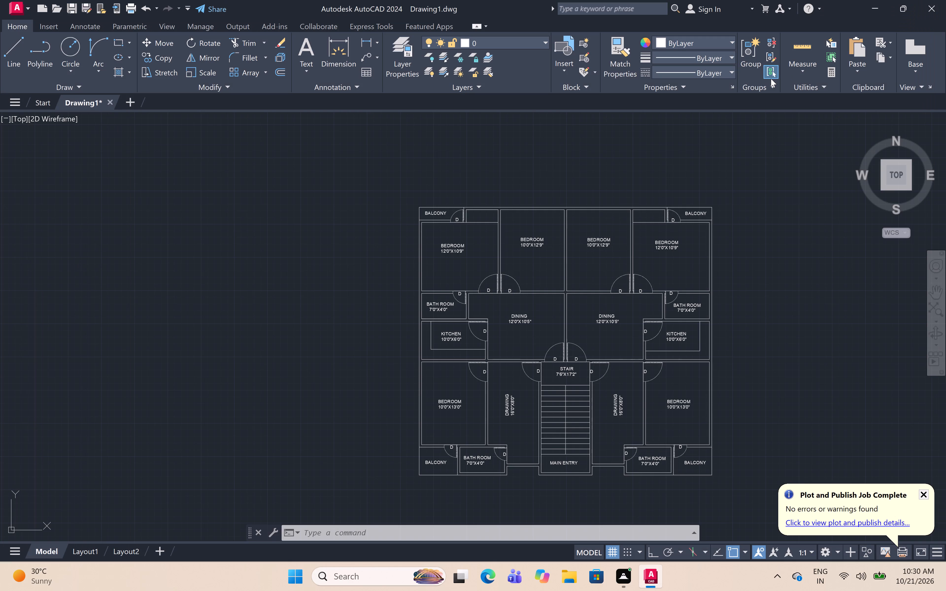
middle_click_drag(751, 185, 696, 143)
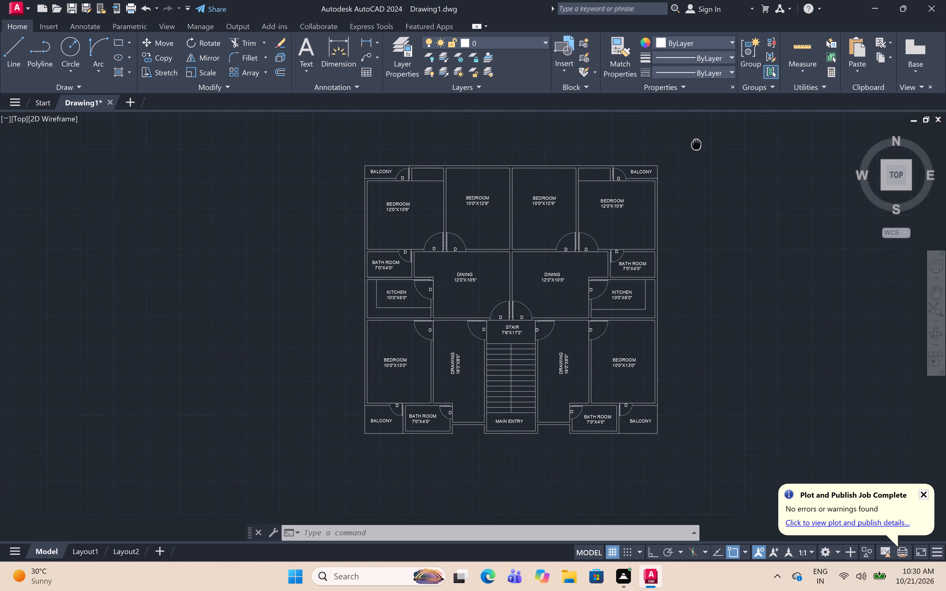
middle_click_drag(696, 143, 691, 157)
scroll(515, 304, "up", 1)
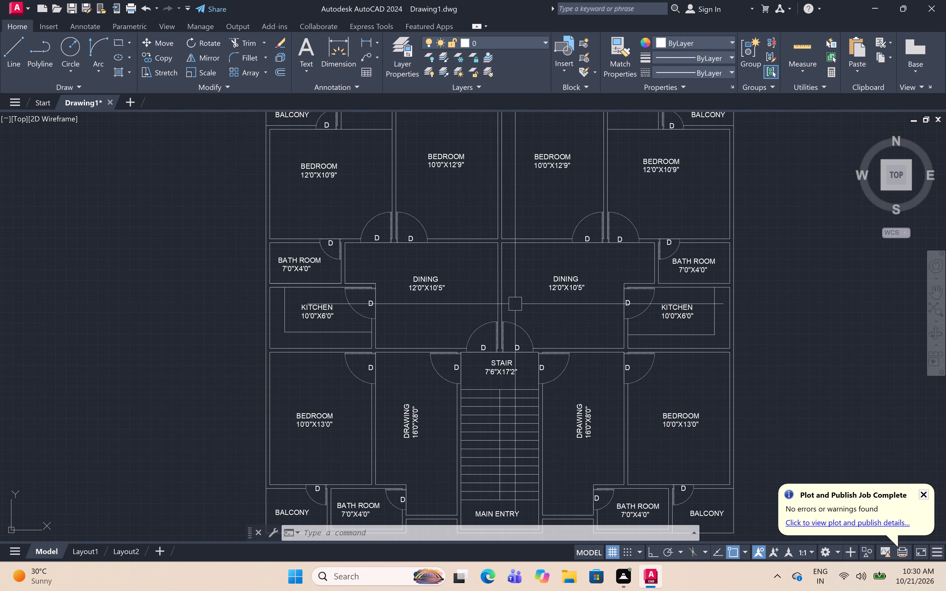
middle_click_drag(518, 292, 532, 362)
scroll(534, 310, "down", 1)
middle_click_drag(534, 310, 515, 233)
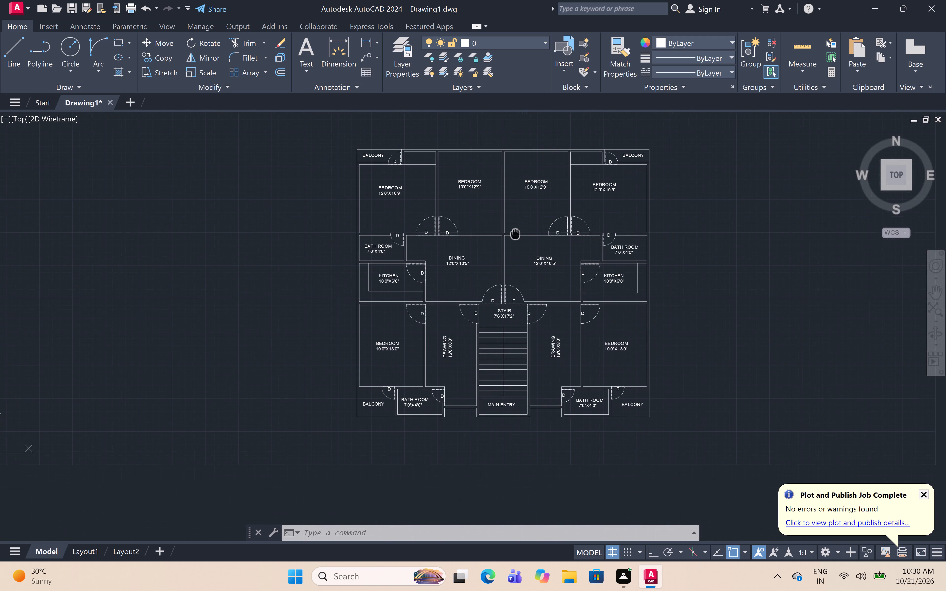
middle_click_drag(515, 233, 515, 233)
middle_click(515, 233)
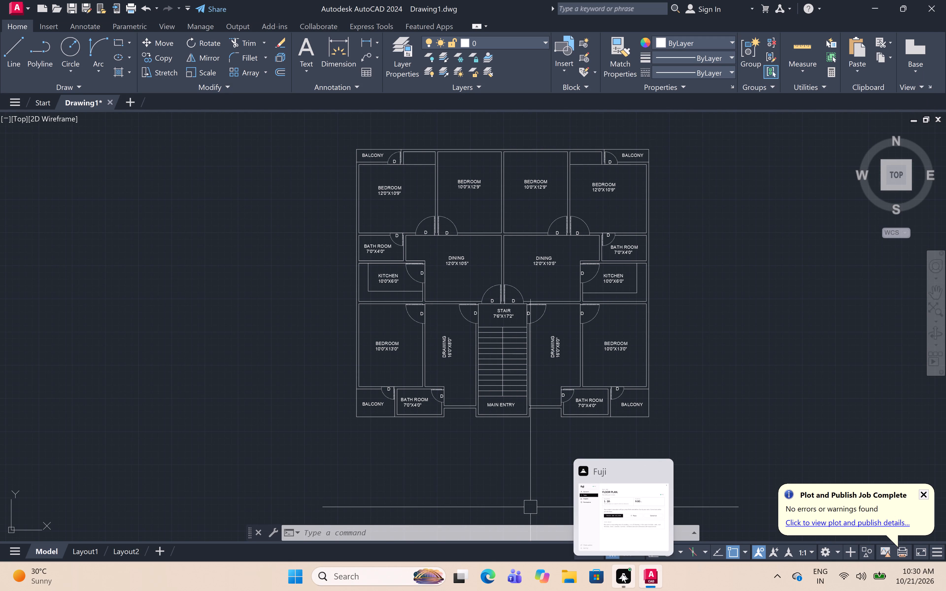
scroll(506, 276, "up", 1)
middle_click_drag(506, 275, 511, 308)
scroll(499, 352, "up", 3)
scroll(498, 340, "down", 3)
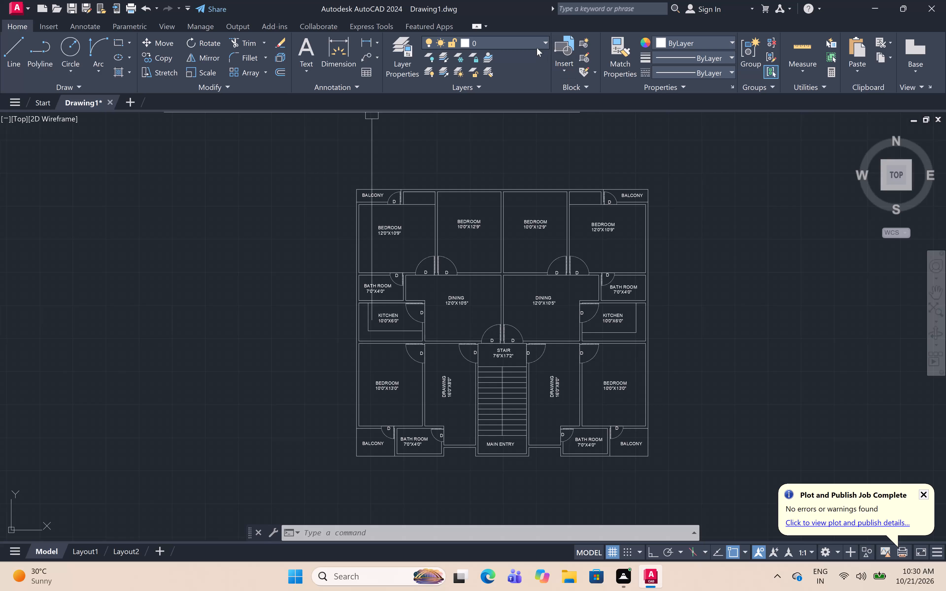
Turn off plotting for Layer1 in the layer properties.
left_click(541, 40)
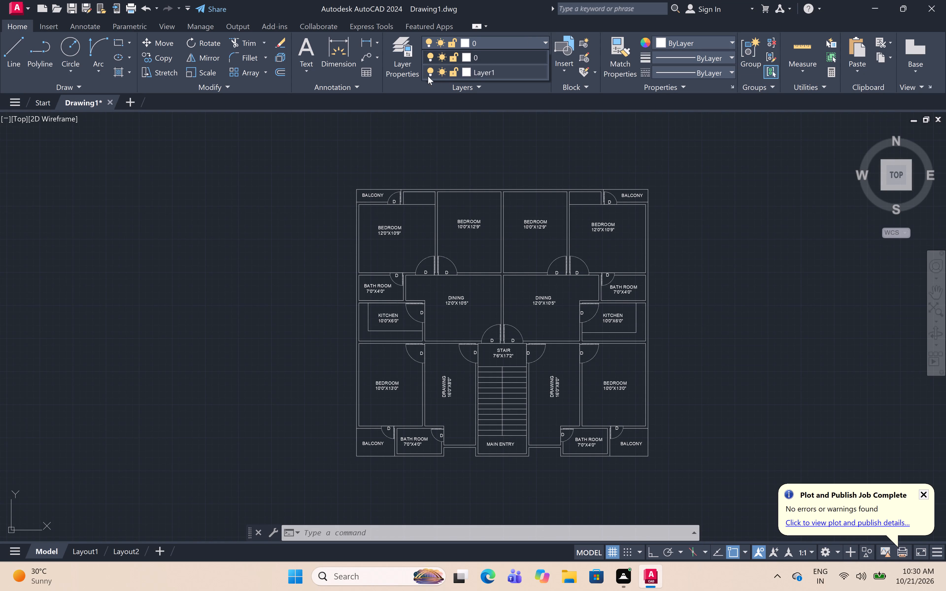
left_click(408, 54)
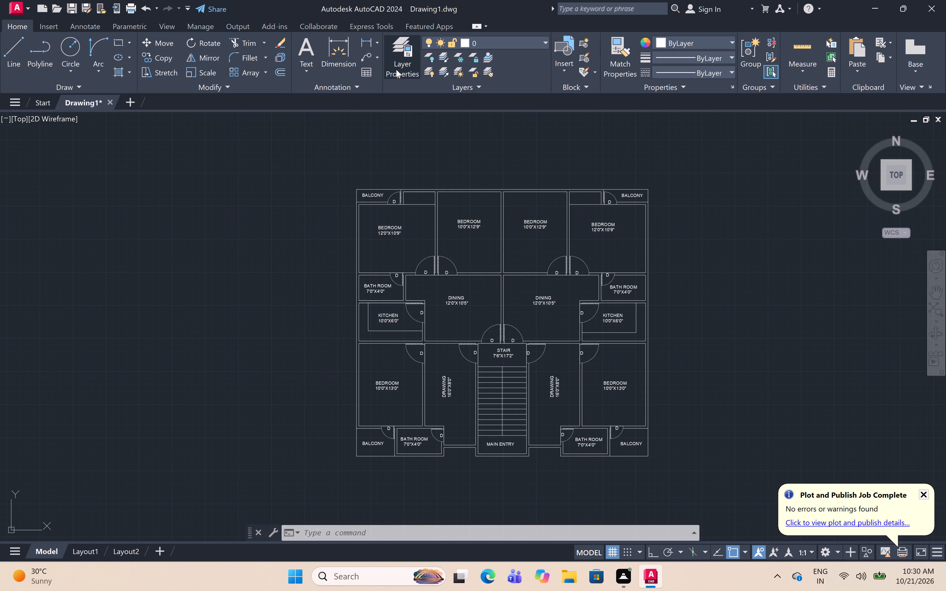
left_click(391, 73)
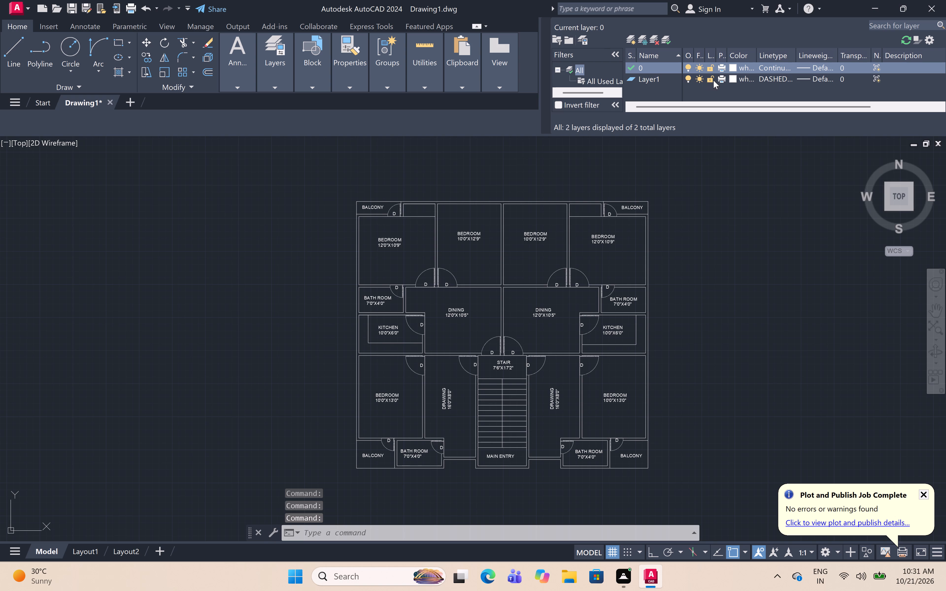
left_click(722, 76)
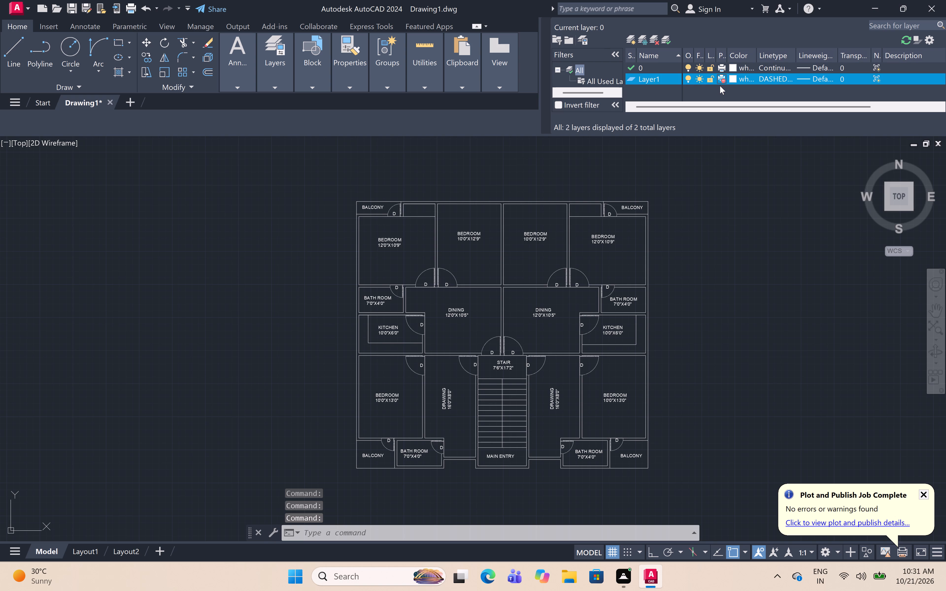
Turn plotting back on for Layer1 in the layer properties.
left_click(720, 79)
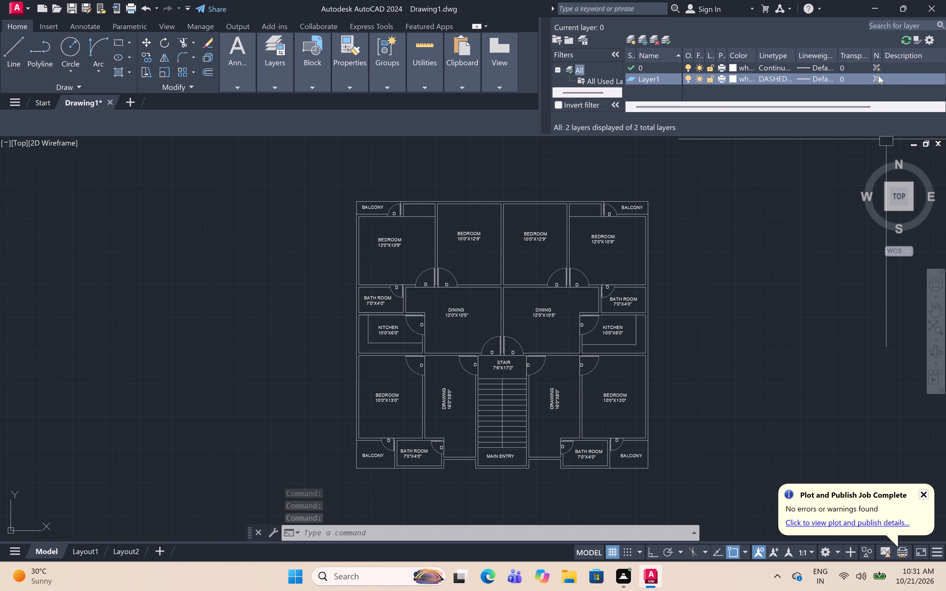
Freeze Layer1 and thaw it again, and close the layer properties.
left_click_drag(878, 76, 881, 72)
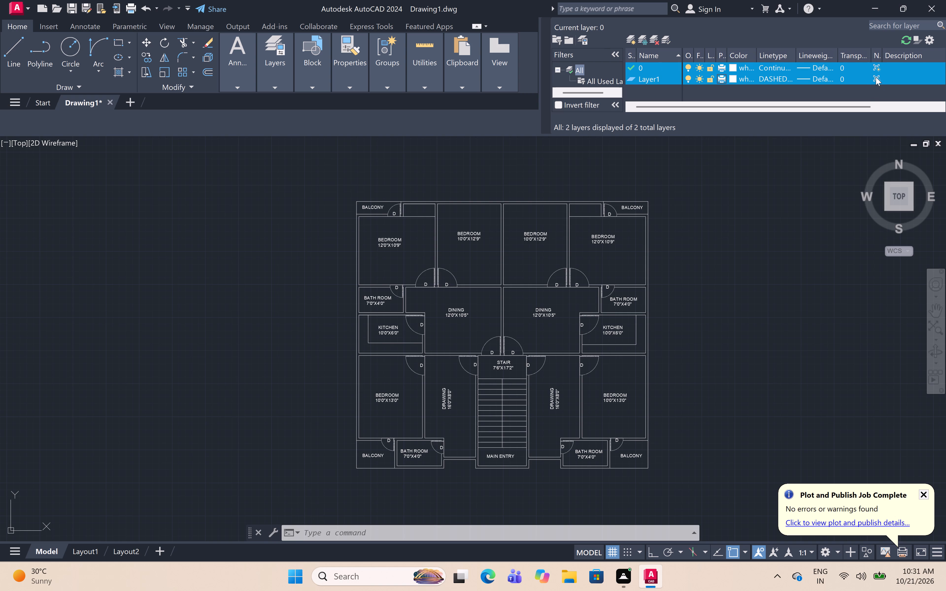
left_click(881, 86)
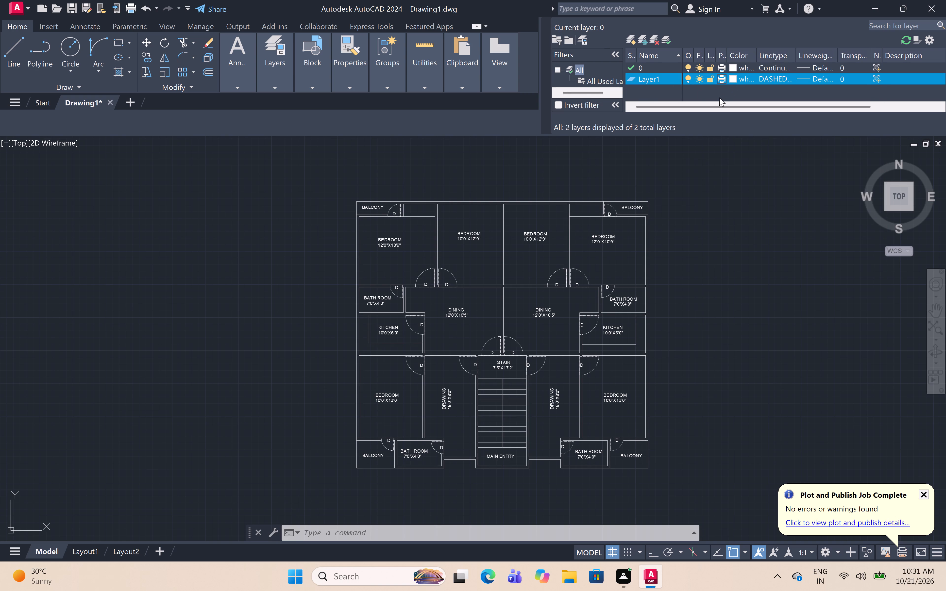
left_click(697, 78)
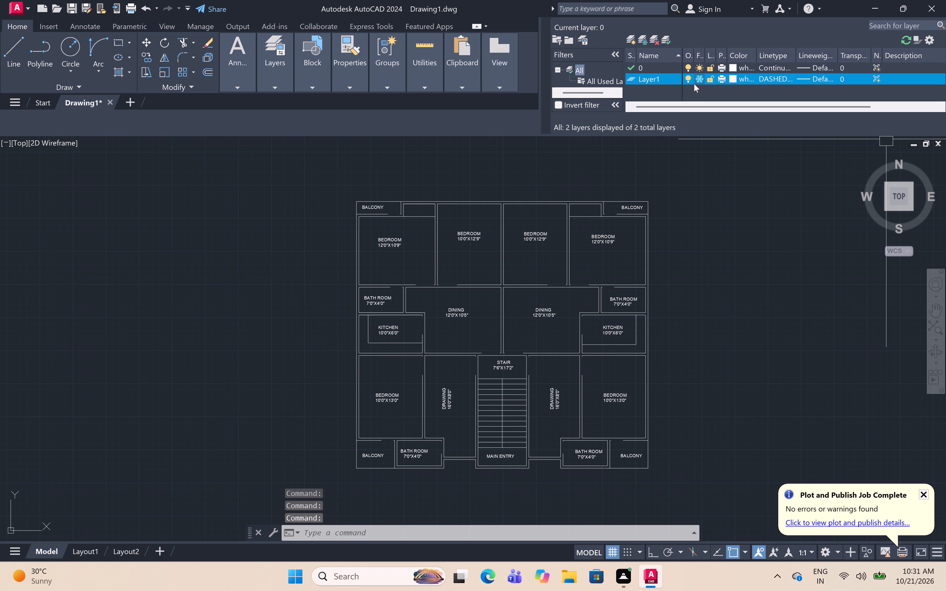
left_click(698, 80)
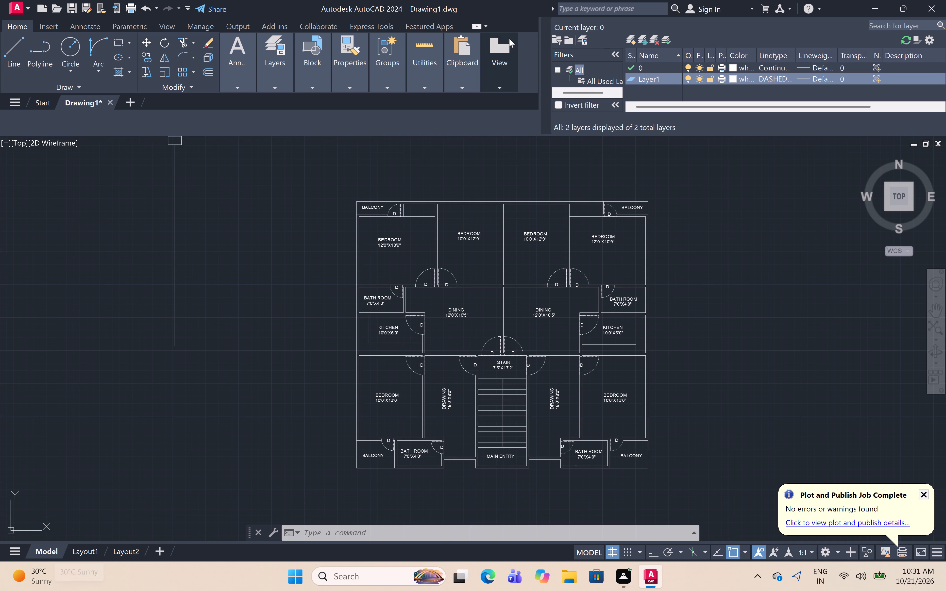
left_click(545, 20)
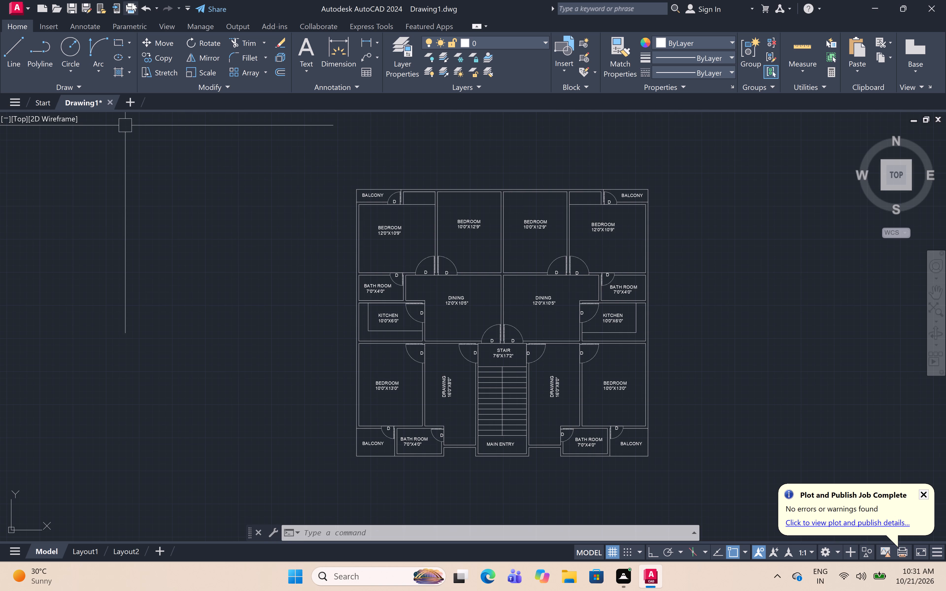
Save the drawing as 21-10-26 PLAN (1) in the Documents folder, in AutoCAD 2018 Drawing format.
left_click(13, 5)
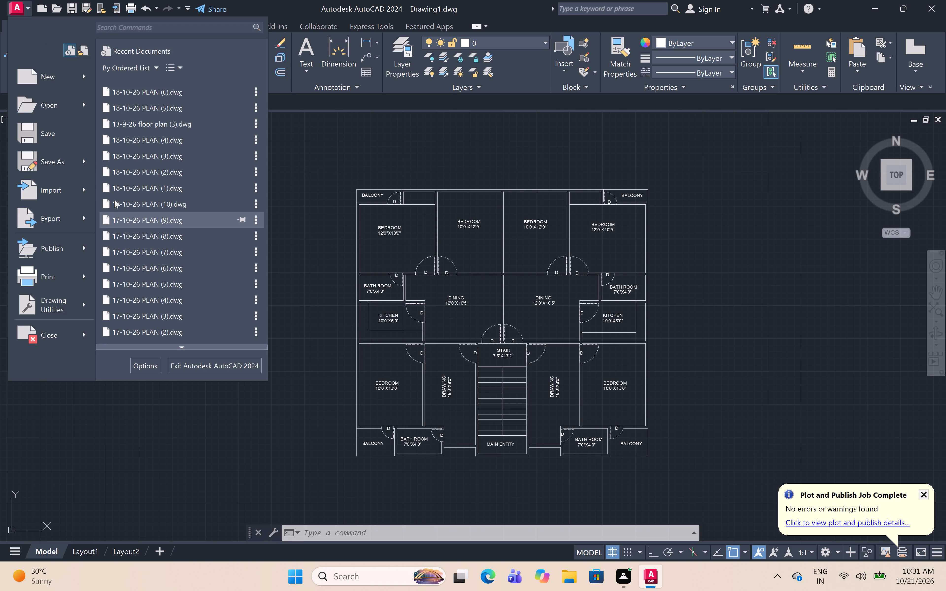
left_click(61, 135)
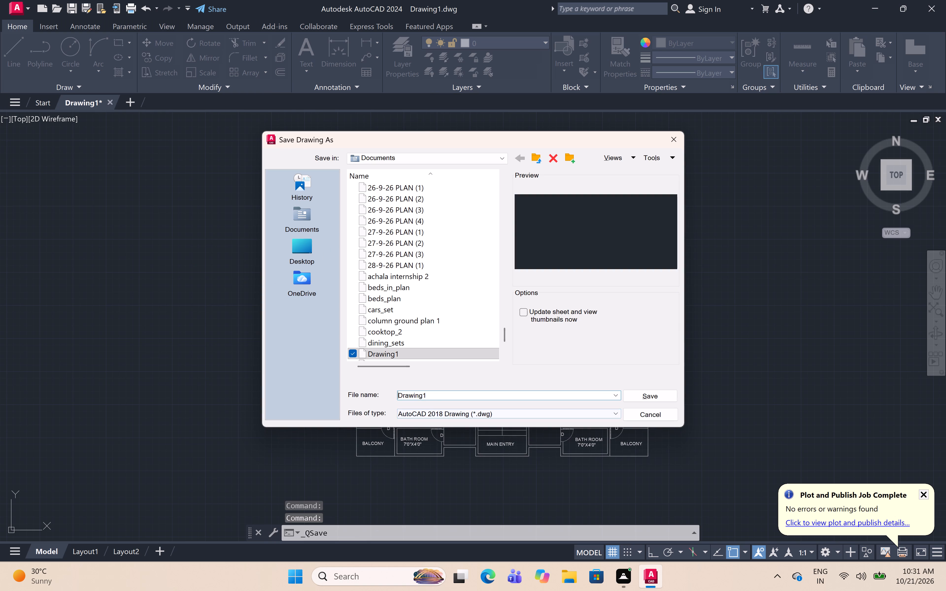
left_click(433, 394)
key("BackSpace")
key("BackSpace")
key("BackSpace")
key("BackSpace")
key("BackSpace")
key("BackSpace")
key("BackSpace")
key("BackSpace")
key("BackSpace")
key("BackSpace")
key("BackSpace")
key("BackSpace")
key("BackSpace")
key("BackSpace")
key("BackSpace")
key("BackSpace")
key("BackSpace")
key("BackSpace")
key("BackSpace")
key("BackSpace")
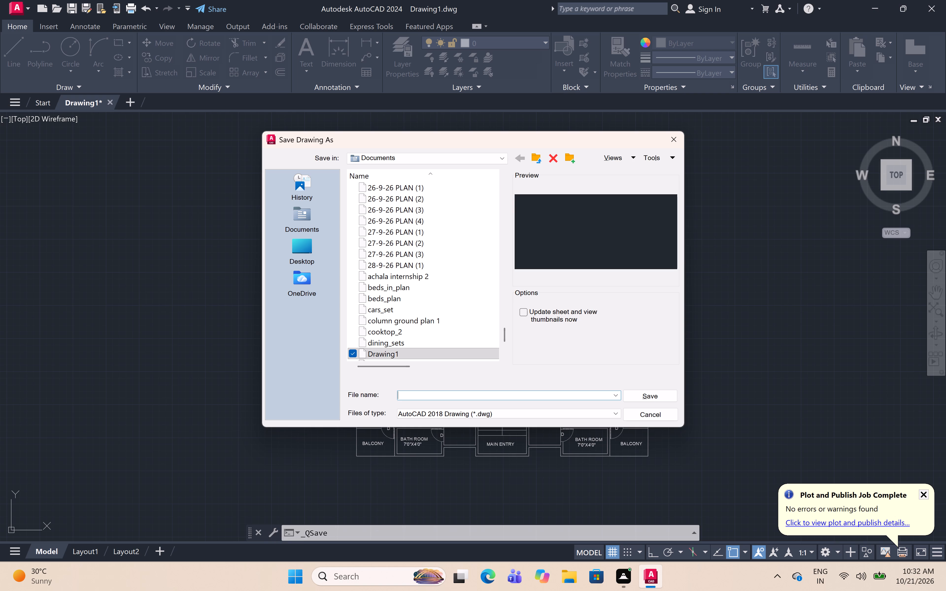
key("1")
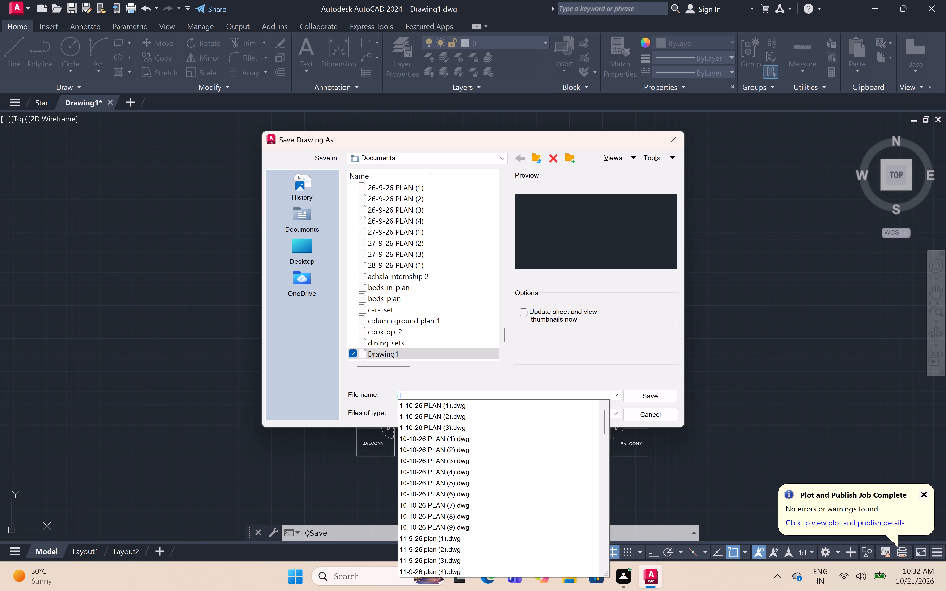
key("BackSpace")
type("19")
key("BackSpace")
key("BackSpace")
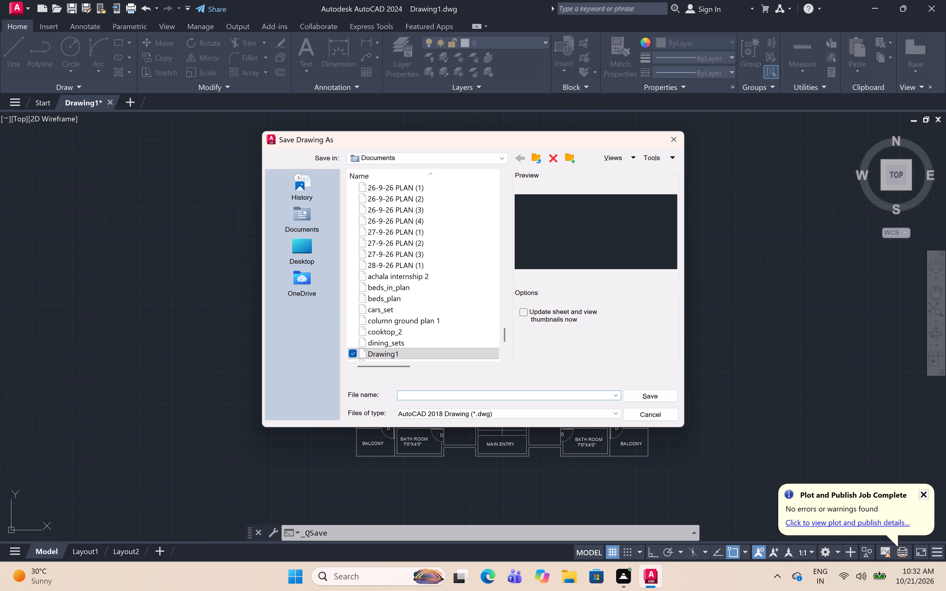
type("21=")
key("BackSpace")
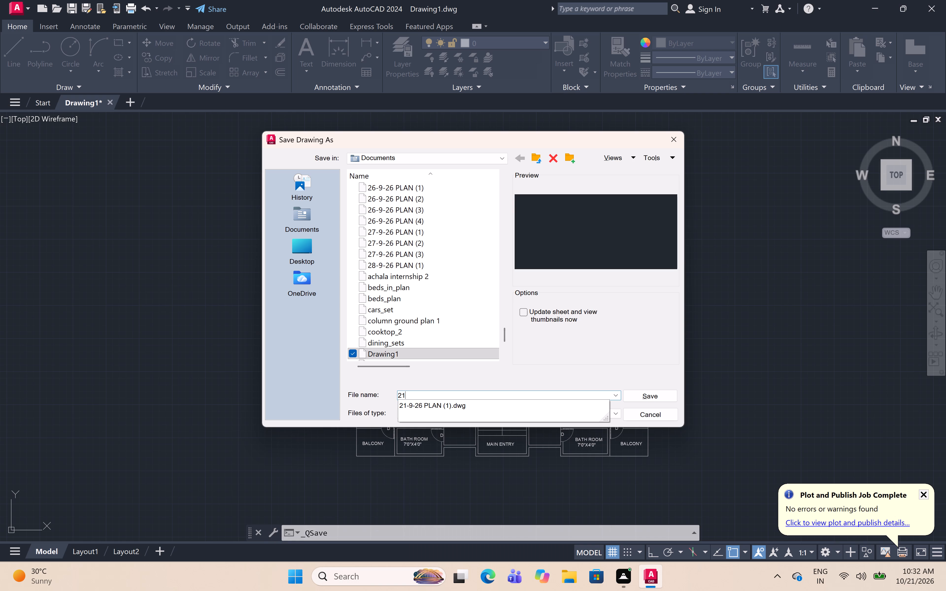
type("-10-")
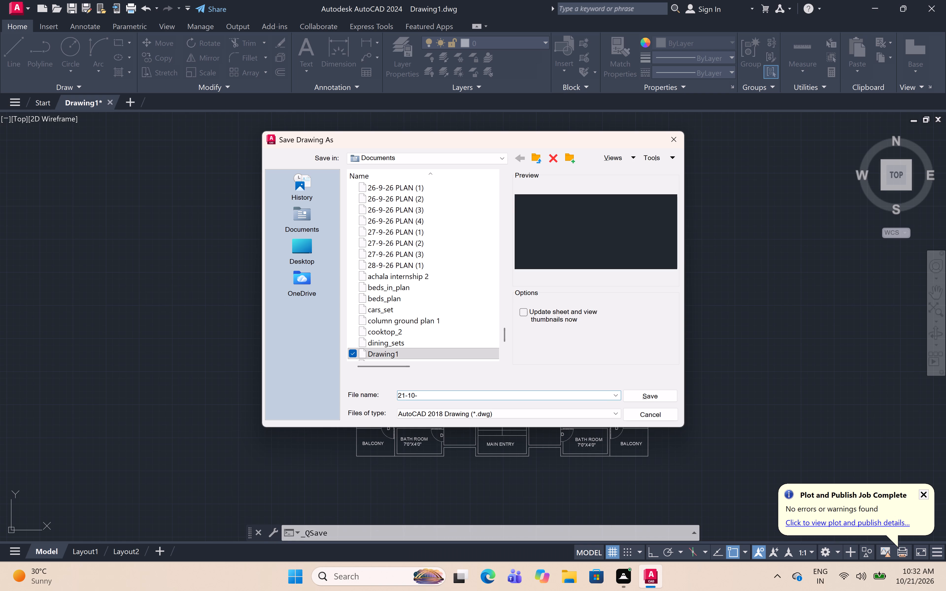
type("202")
key("BackSpace")
key("BackSpace")
type("6")
key("space")
type("PL")
type("AM")
key("BackSpace")
type("N")
key("space")
key("shift+parenleft")
key("1")
key("shift+parenright")
left_click(664, 391)
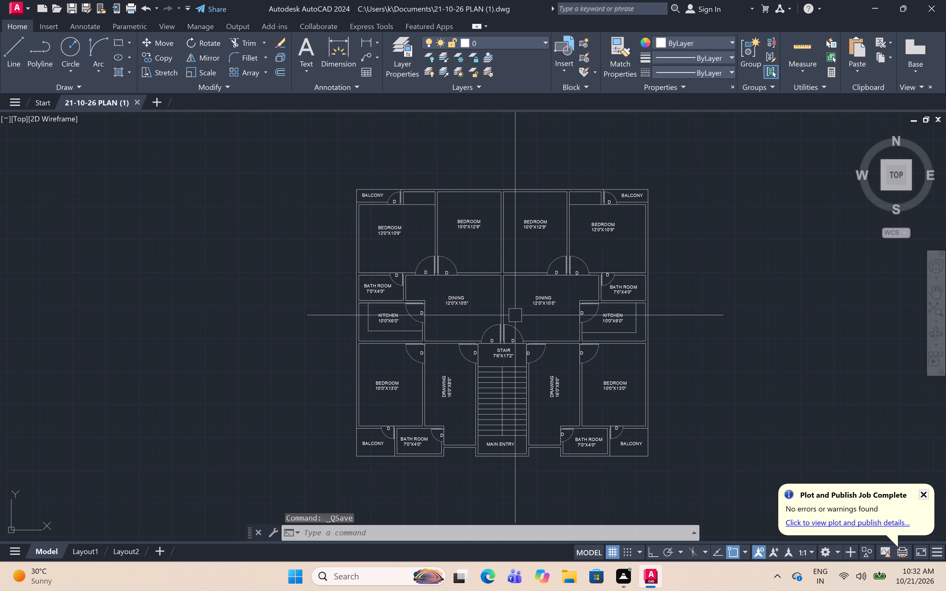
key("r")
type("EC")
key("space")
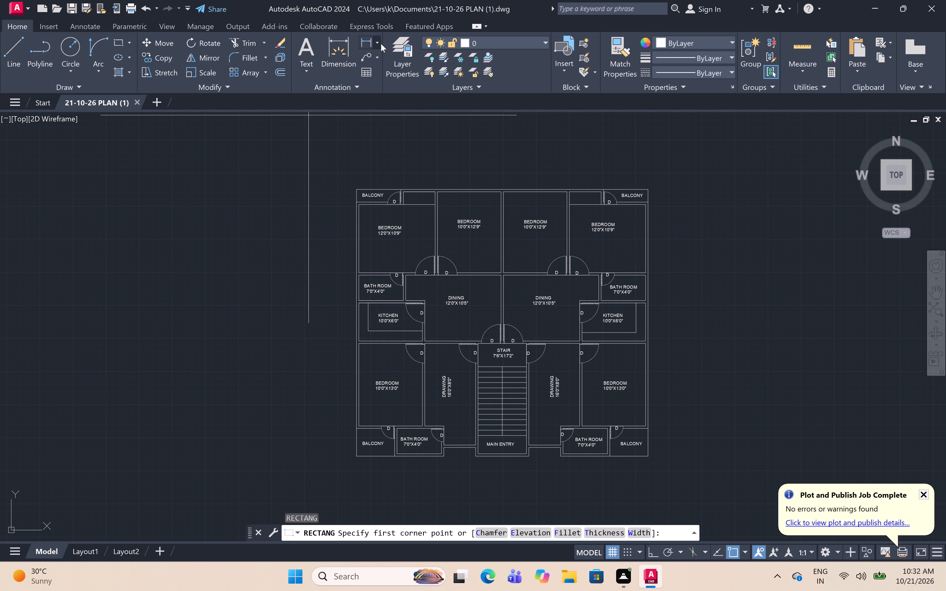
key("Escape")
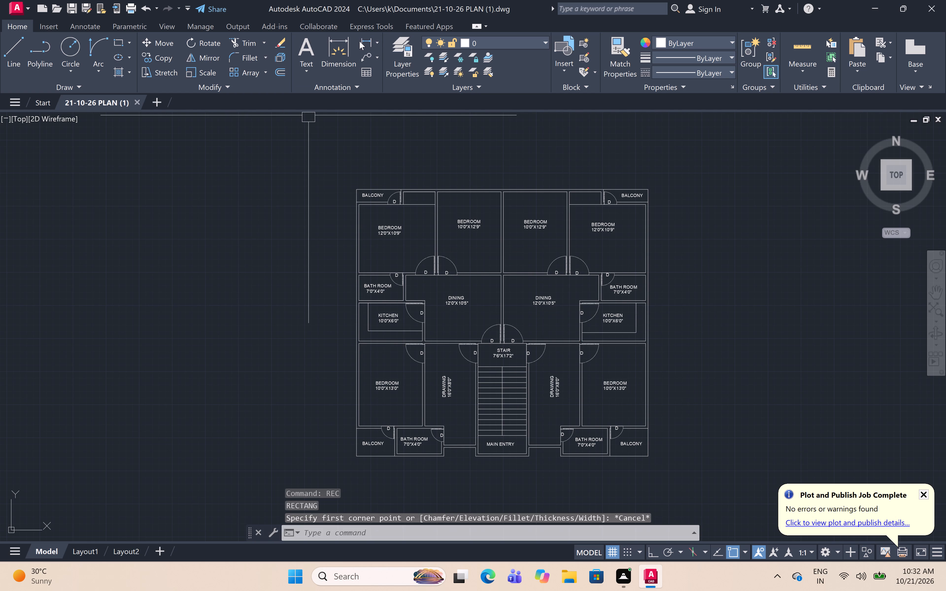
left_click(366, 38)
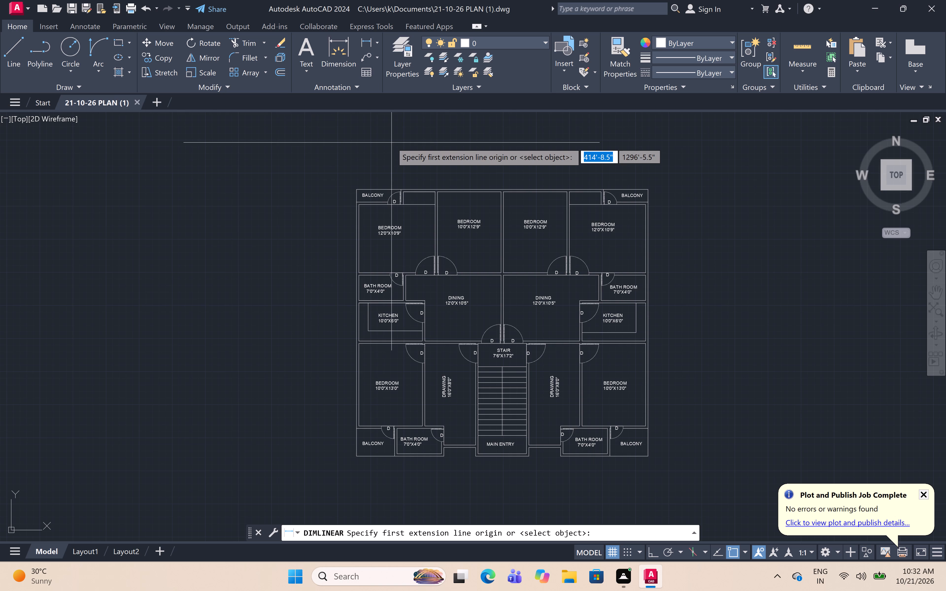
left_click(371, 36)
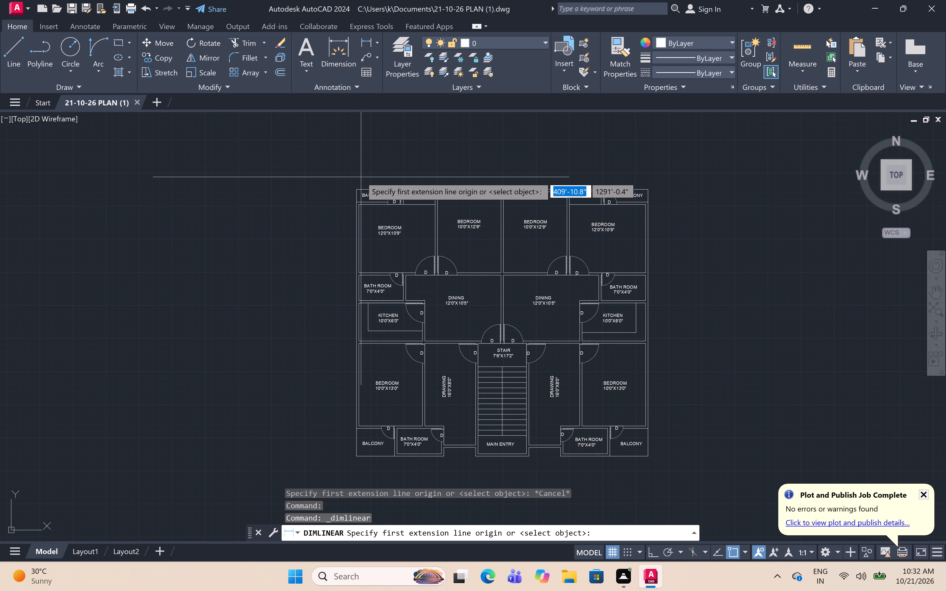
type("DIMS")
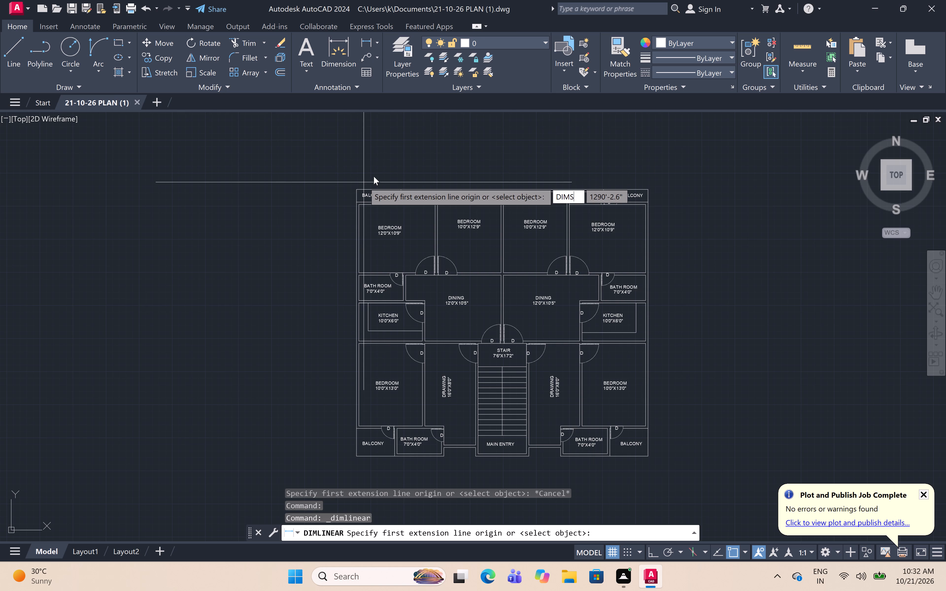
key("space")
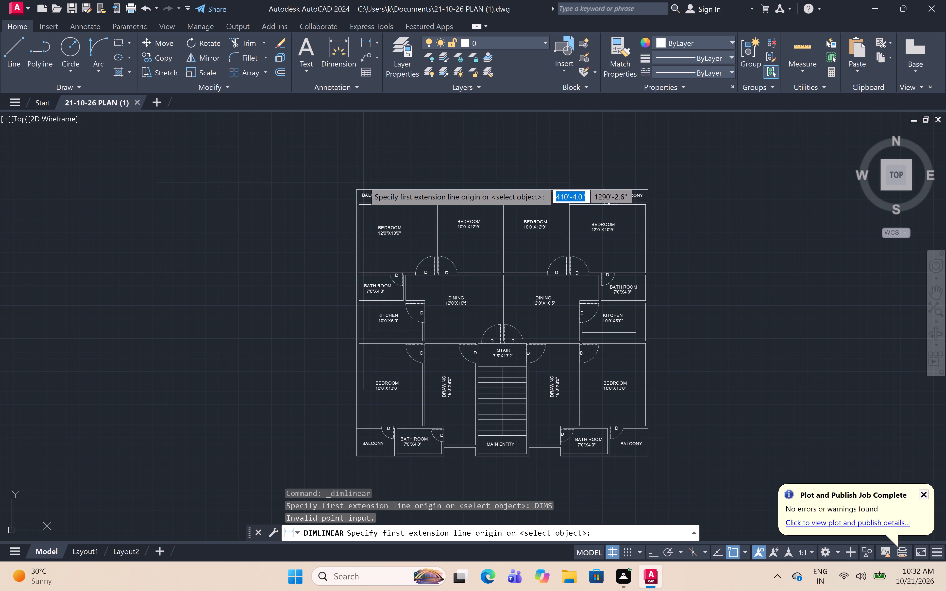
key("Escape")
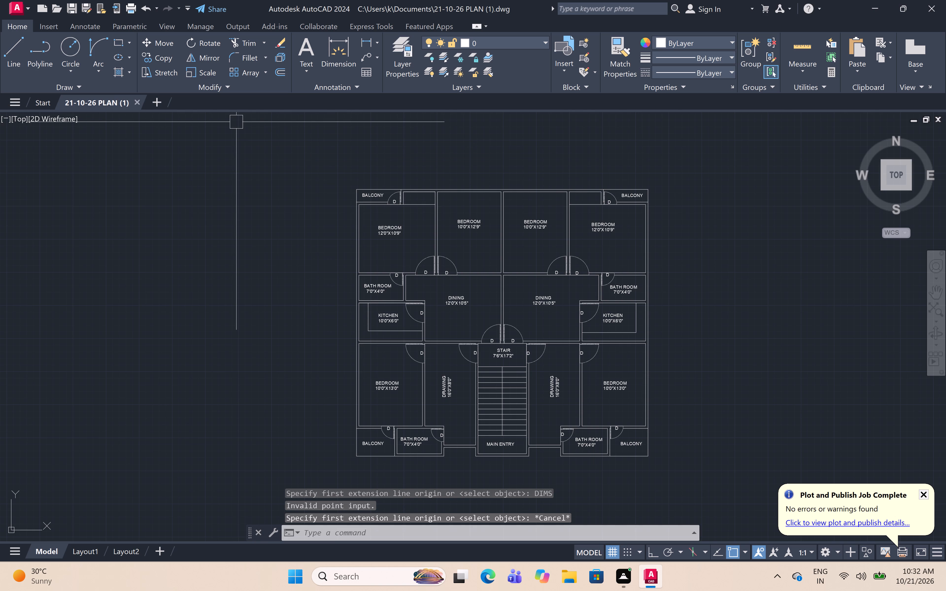
Modify the Standard dimension style's primary units to Engineering format with a precision of 0'-0.0".
key("d")
key("m")
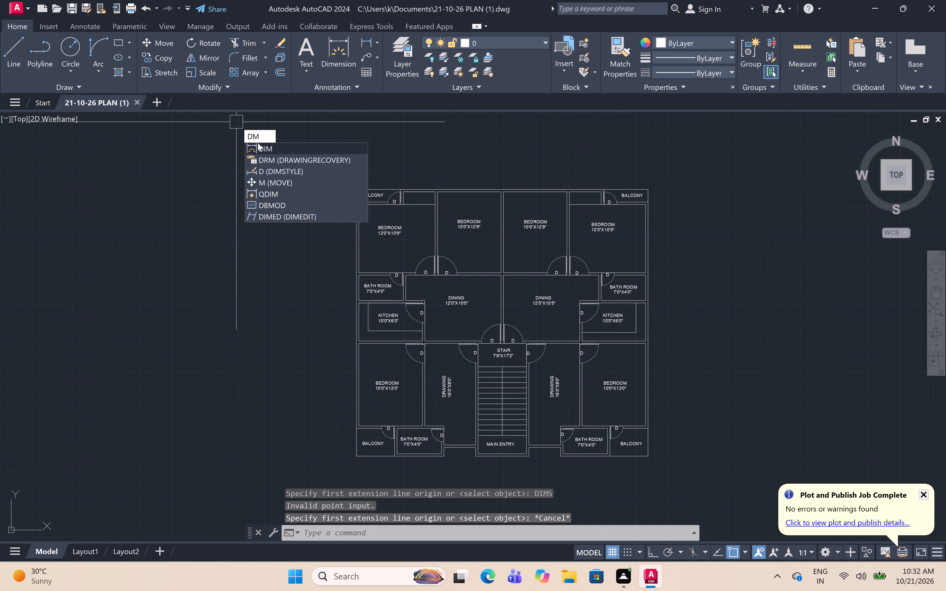
left_click(294, 168)
left_click(594, 255)
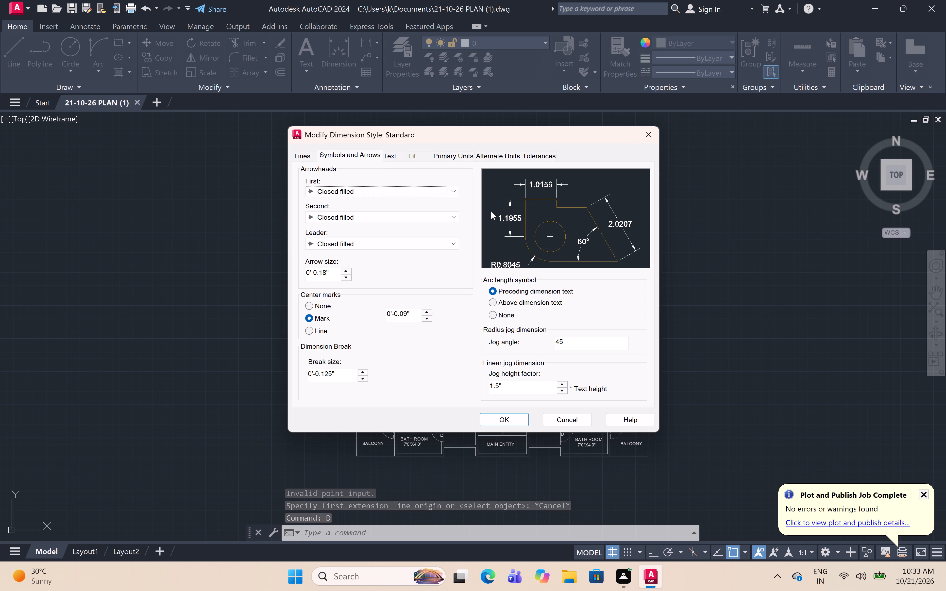
left_click(451, 153)
left_click(424, 171)
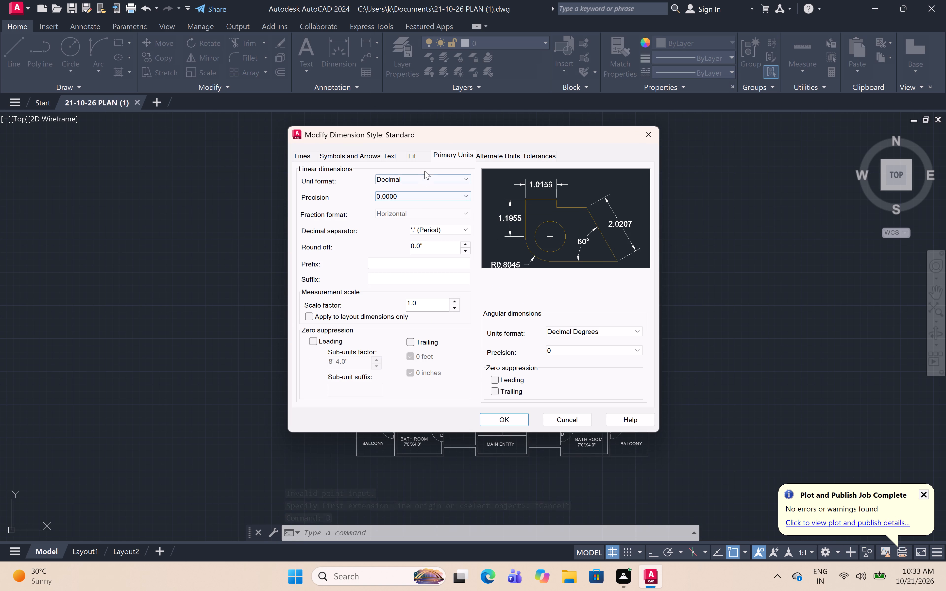
left_click(424, 179)
left_click(421, 203)
left_click(427, 198)
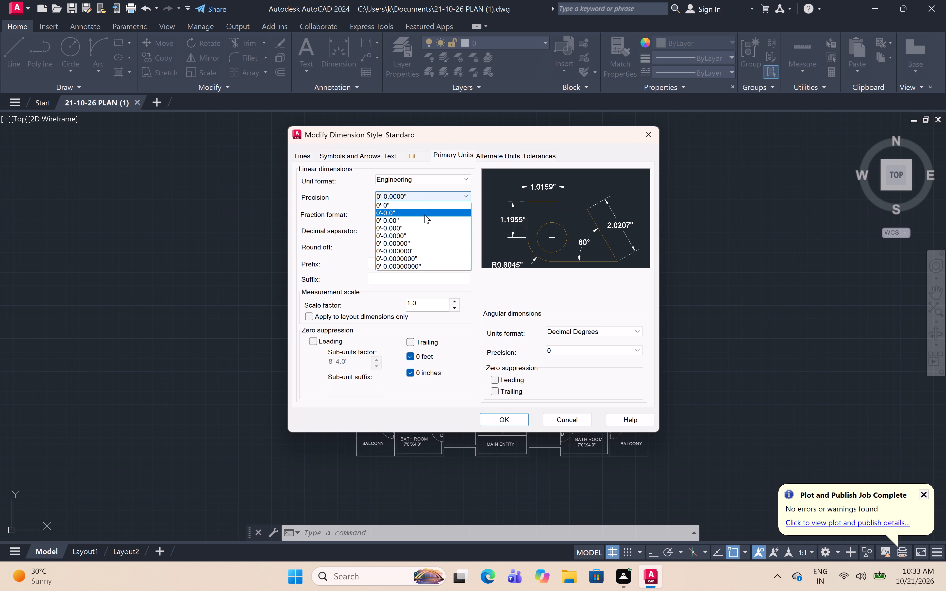
left_click(424, 214)
Set the text height of the Standard dimension style to 6".
left_click(388, 157)
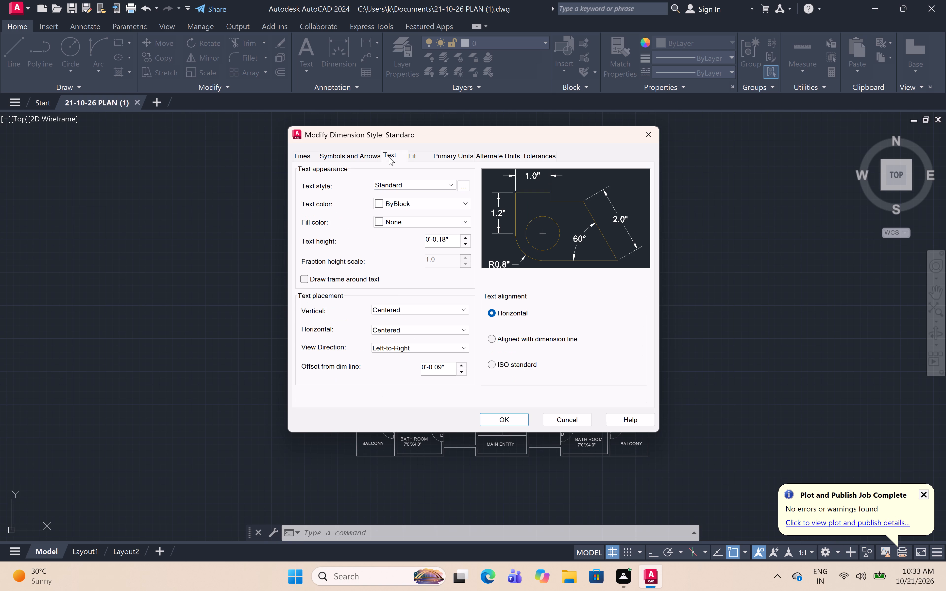
left_click(454, 238)
key("BackSpace")
key("BackSpace")
key("BackSpace")
key("BackSpace")
key("BackSpace")
key("BackSpace")
key("BackSpace")
key("BackSpace")
key("BackSpace")
key("BackSpace")
key("BackSpace")
key("BackSpace")
key("BackSpace")
key("BackSpace")
key("6")
key("shift+quotedbl")
Accept the Standard dimension style changes, set Standard as the current style and close the Dimension Style Manager.
left_click(512, 420)
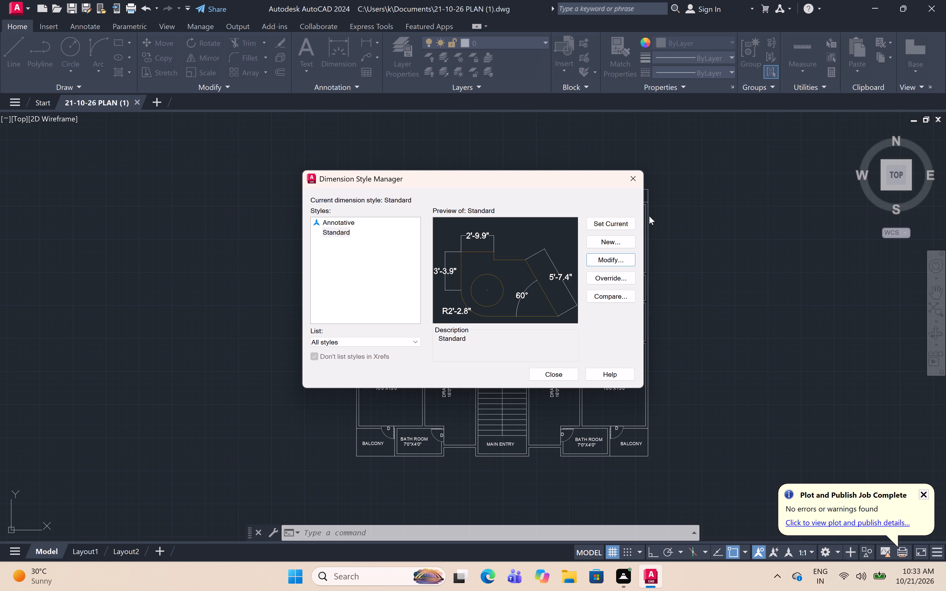
left_click(599, 223)
left_click(548, 378)
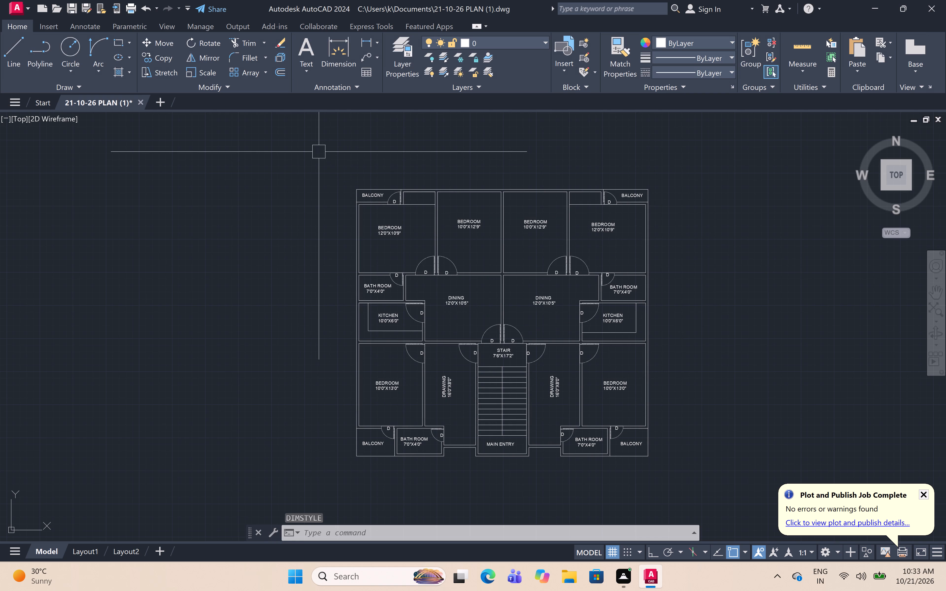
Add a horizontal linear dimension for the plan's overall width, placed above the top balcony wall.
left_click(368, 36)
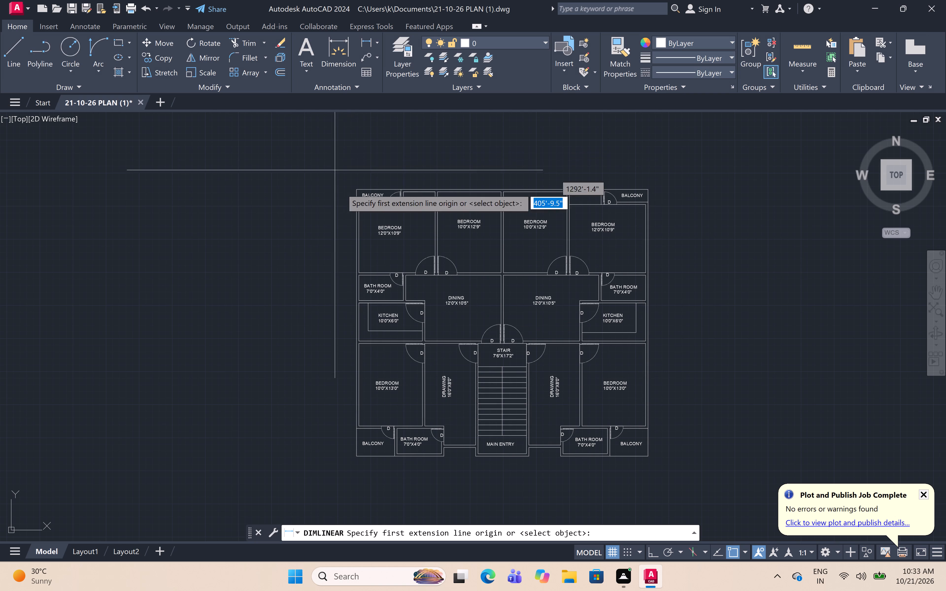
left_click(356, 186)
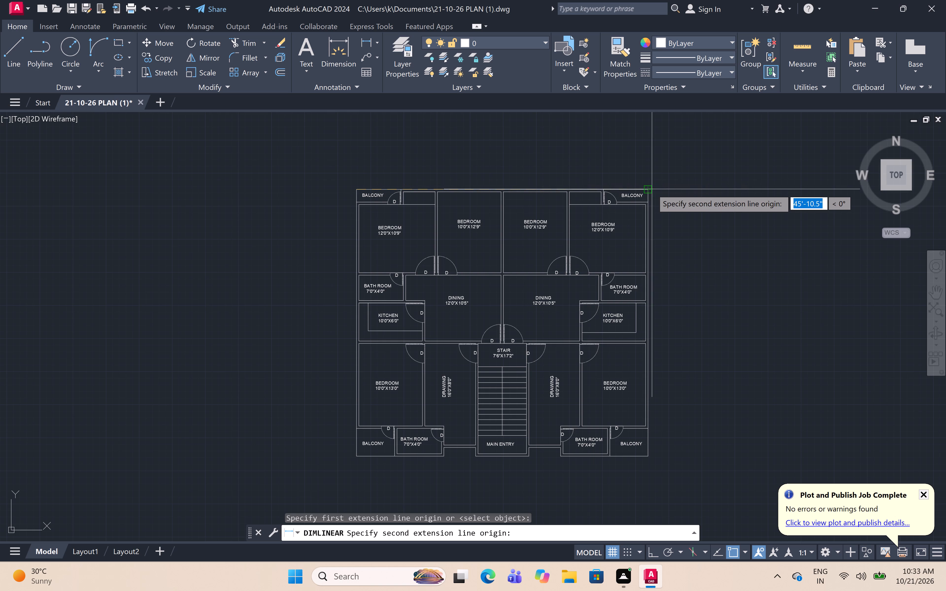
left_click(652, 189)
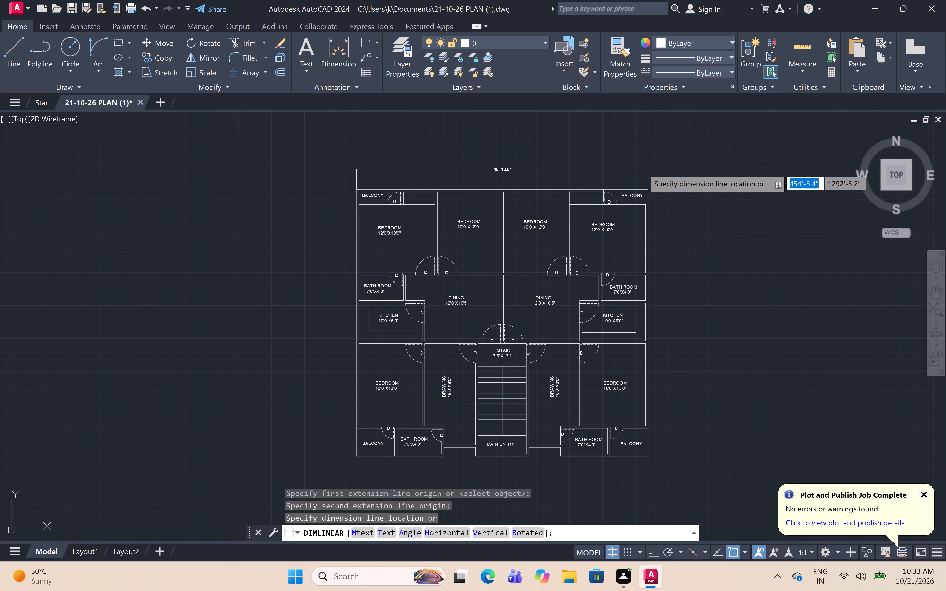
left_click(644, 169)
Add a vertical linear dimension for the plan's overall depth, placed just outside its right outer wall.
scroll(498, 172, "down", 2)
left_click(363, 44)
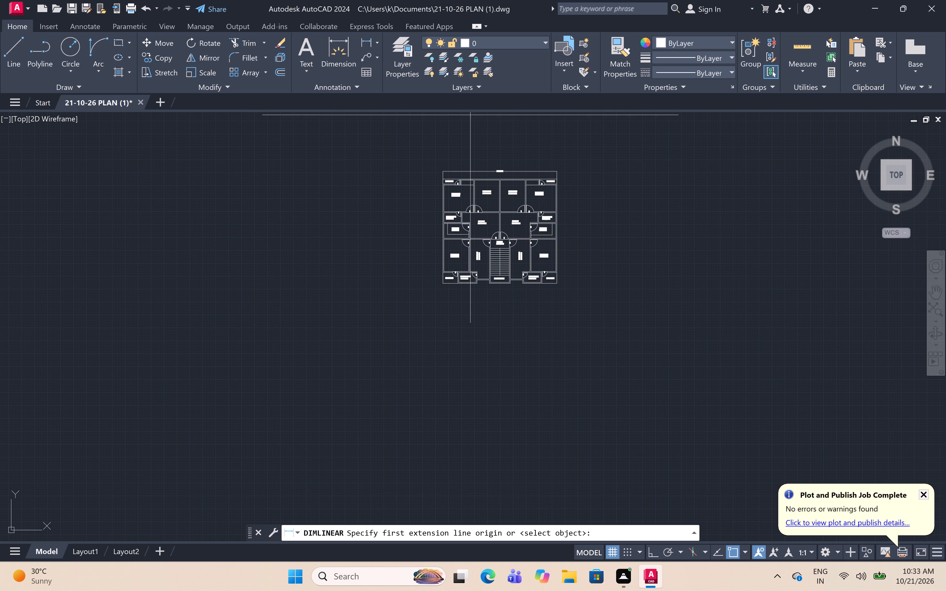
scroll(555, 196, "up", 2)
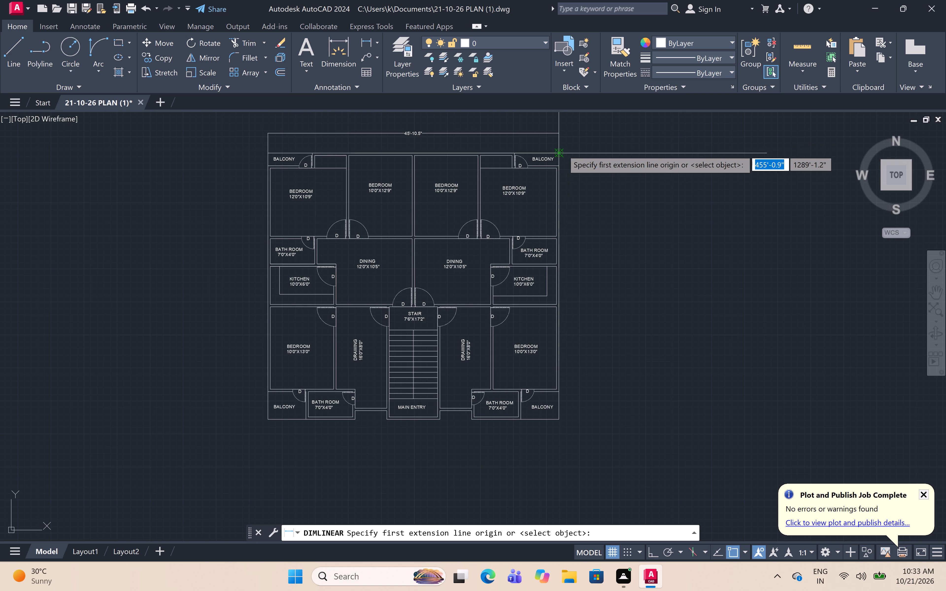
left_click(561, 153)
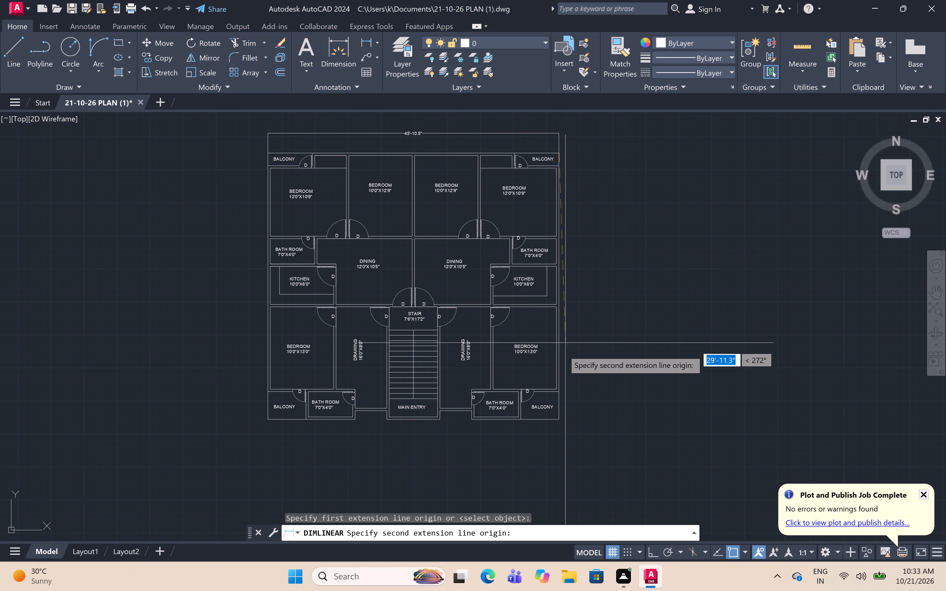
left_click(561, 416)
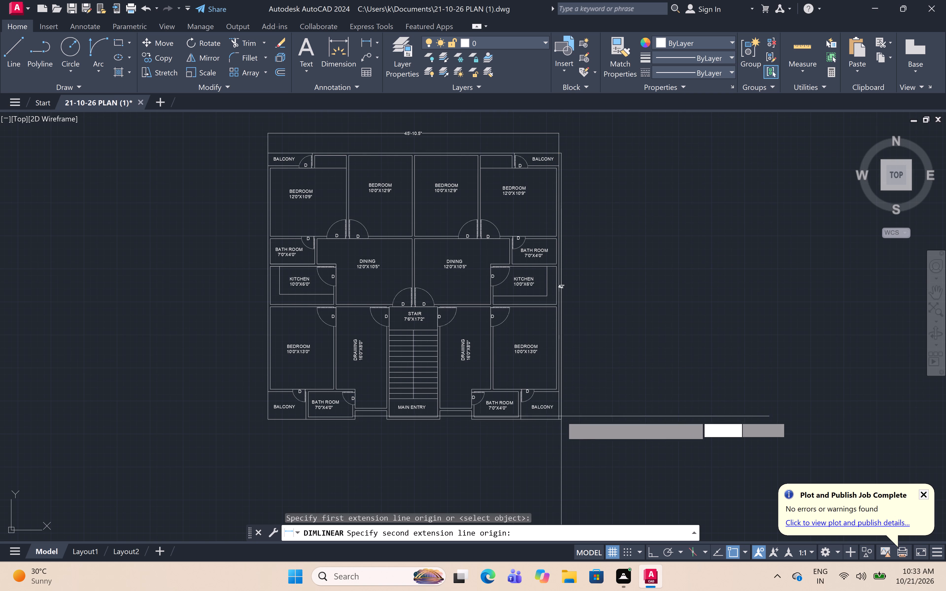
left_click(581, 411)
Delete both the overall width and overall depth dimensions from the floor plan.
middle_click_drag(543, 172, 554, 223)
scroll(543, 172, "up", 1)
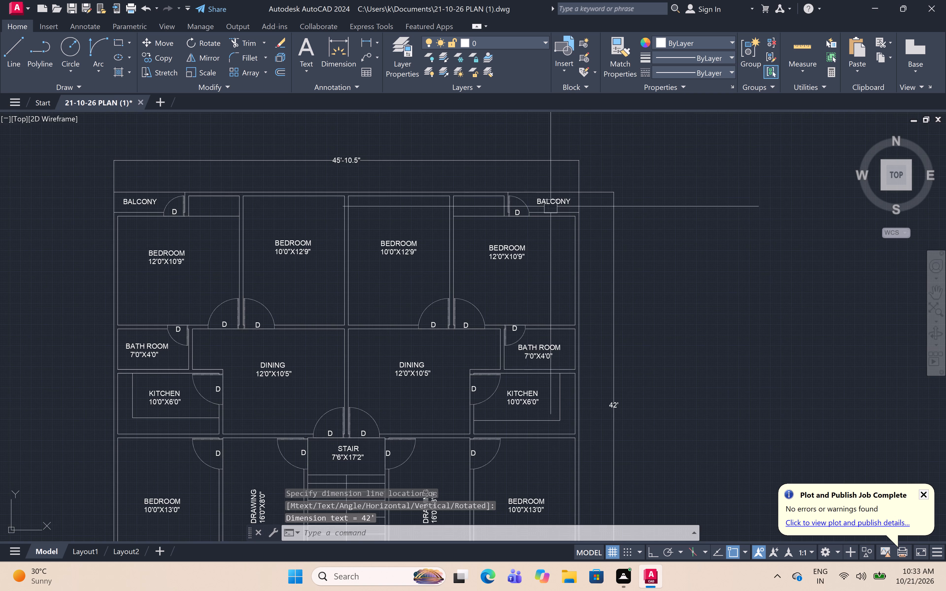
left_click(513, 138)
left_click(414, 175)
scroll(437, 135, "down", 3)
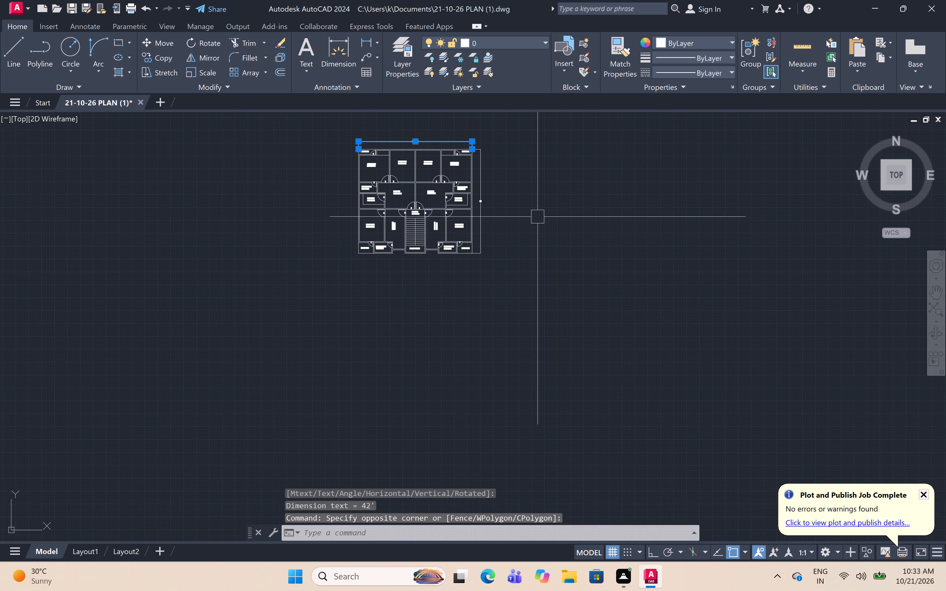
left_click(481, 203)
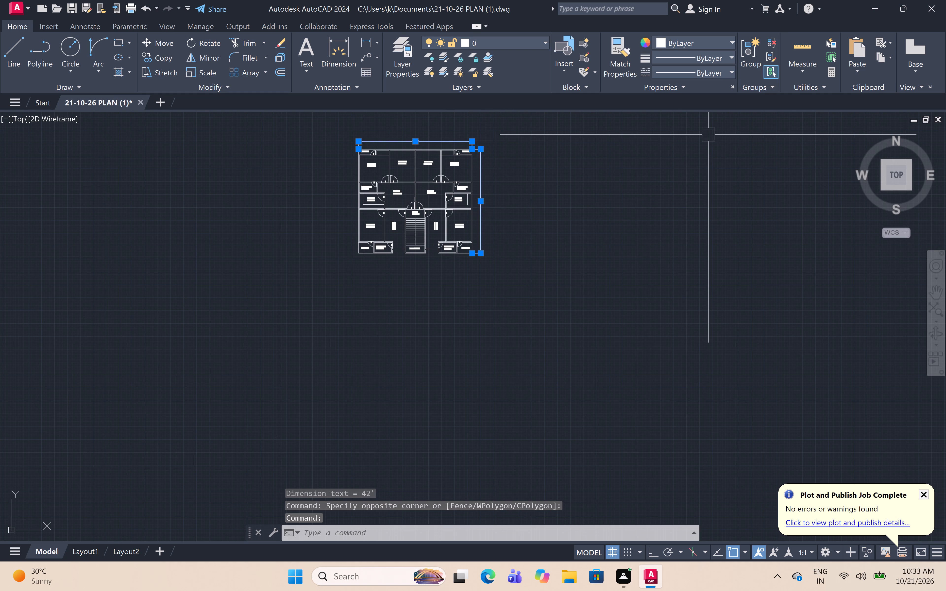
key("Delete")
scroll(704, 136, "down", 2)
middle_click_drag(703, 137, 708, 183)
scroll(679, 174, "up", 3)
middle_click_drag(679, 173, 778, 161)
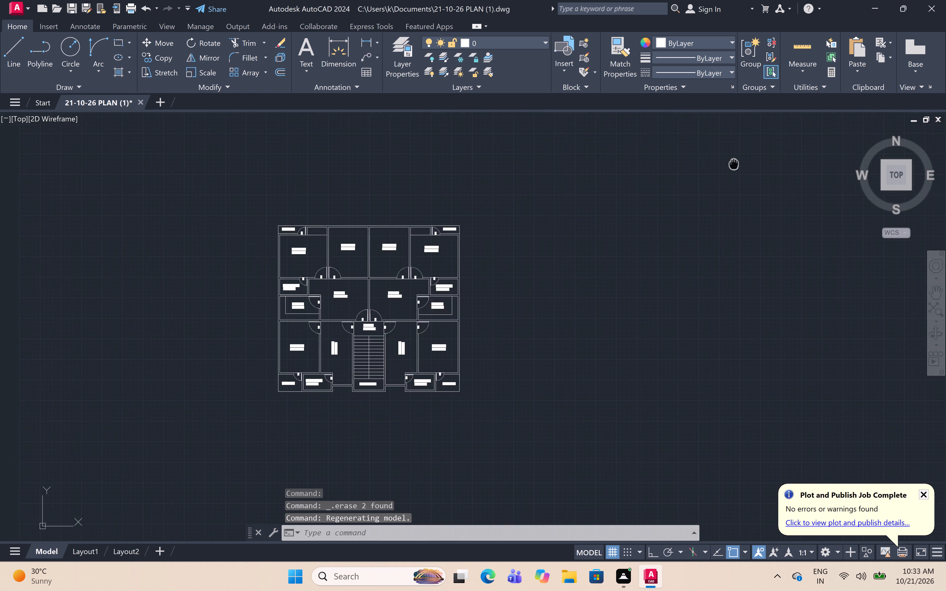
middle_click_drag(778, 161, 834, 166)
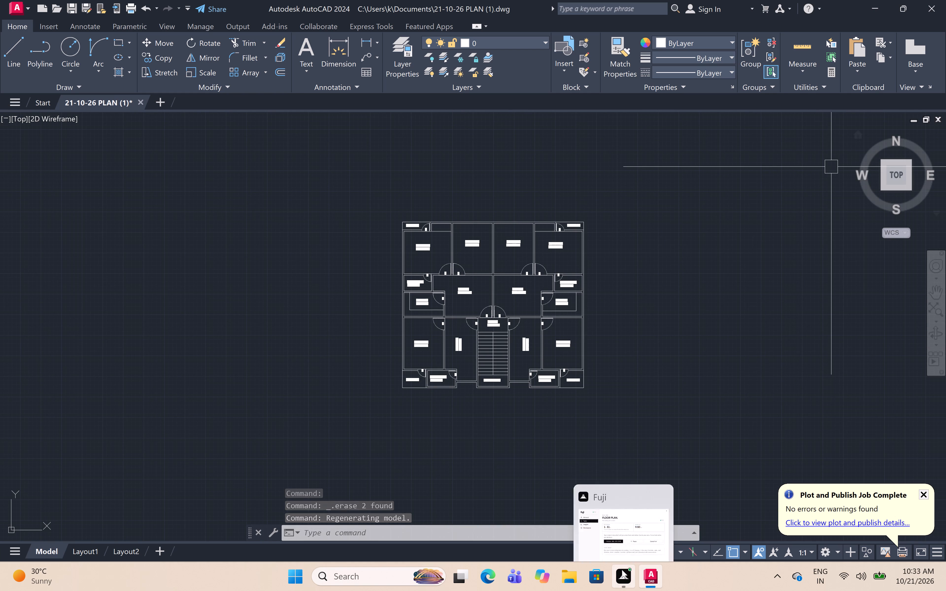
Quit AutoCAD, closing the 21-10-26 PLAN (1) drawing and answering the closing prompt.
left_click(935, 11)
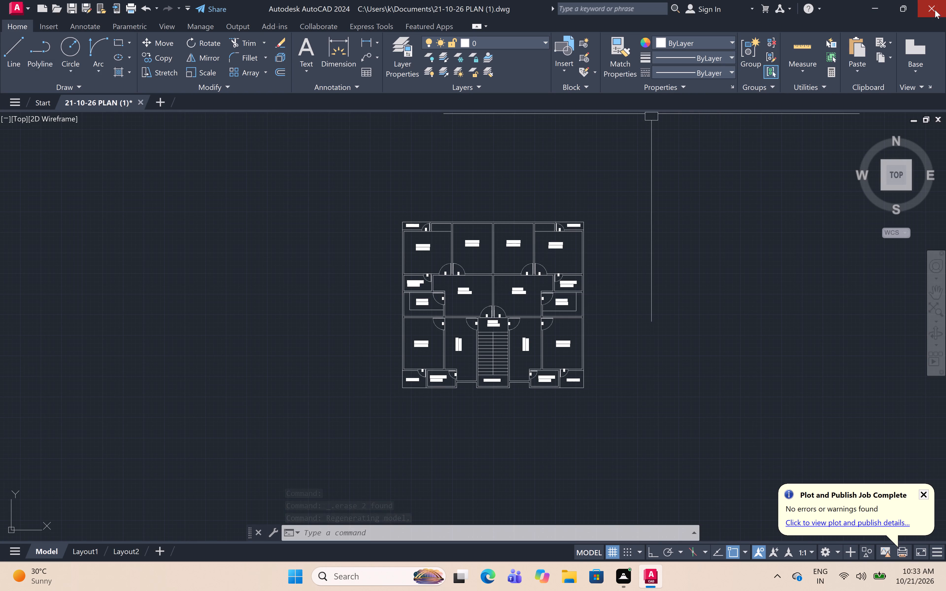
left_click(472, 309)
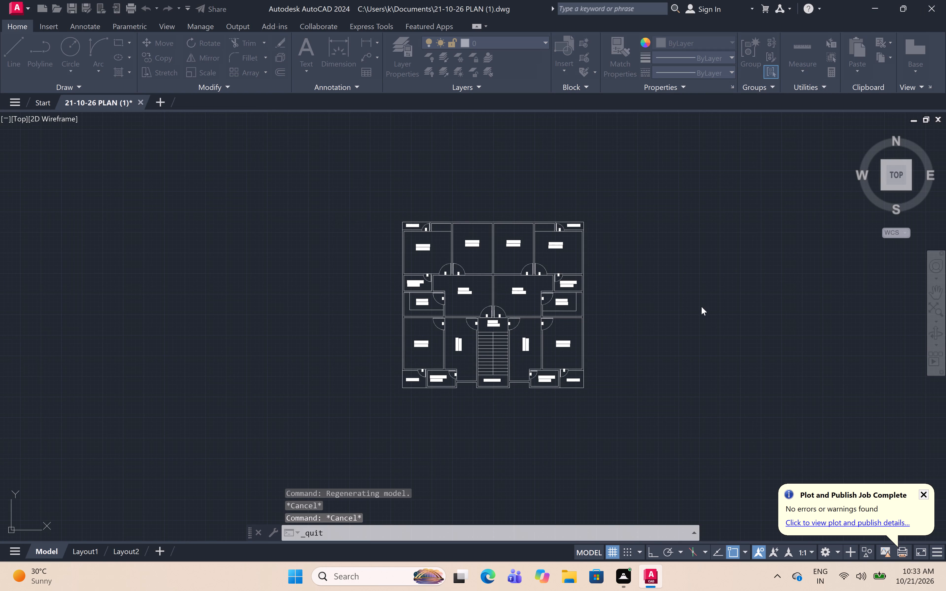